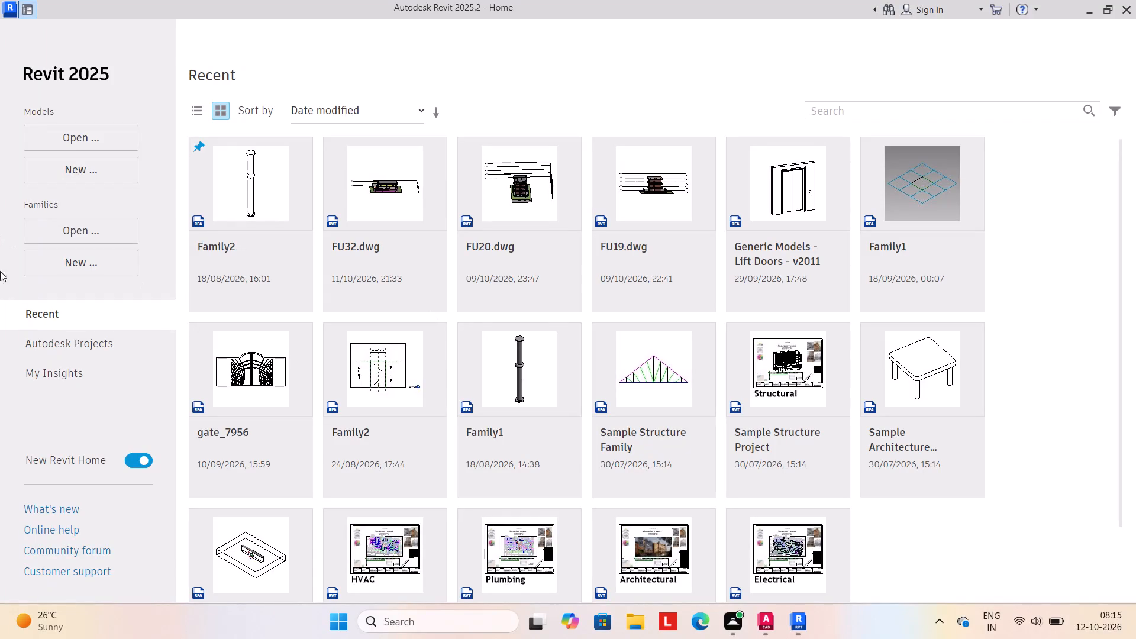
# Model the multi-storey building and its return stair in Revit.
# Create a new project from the default.rte template in the English-Imperial template folder.
pyautogui.click(99, 167)
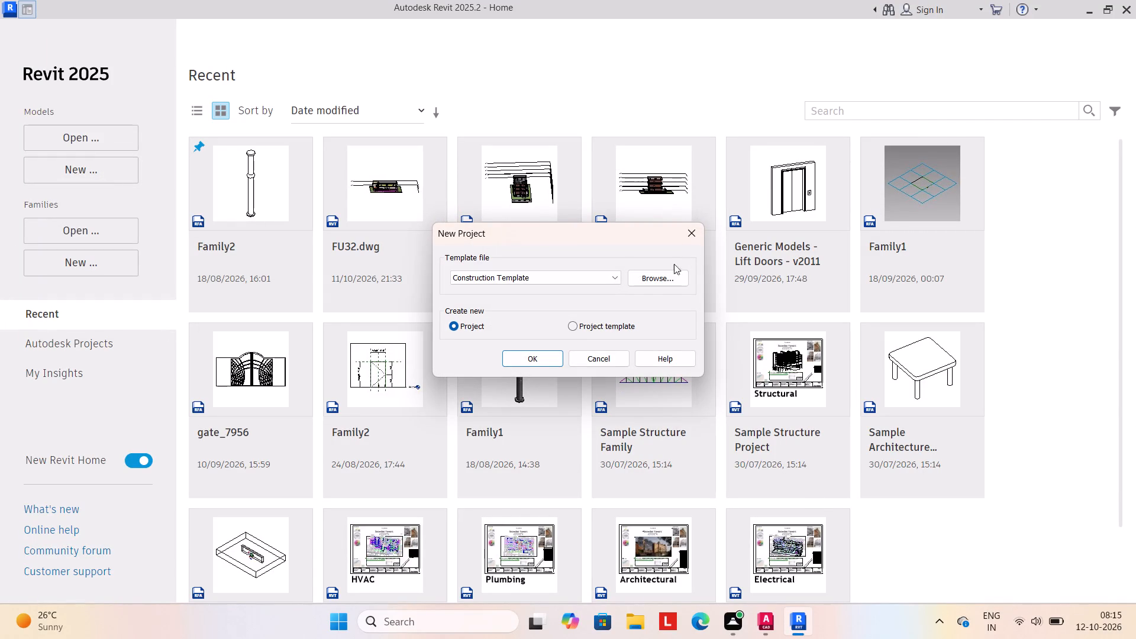
pyautogui.click(655, 273)
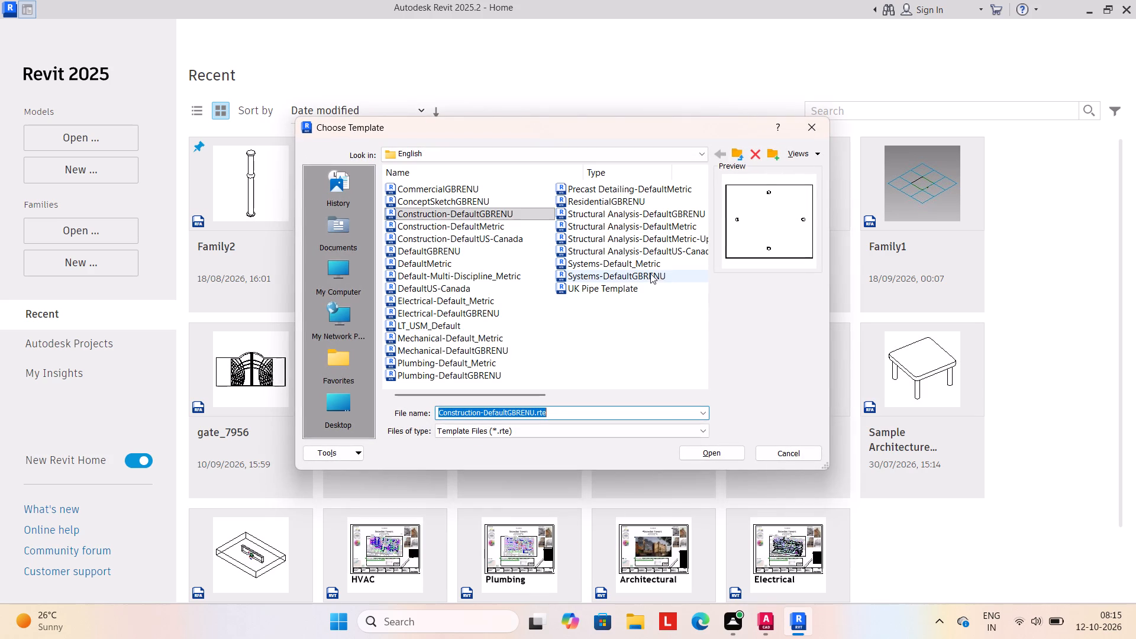
pyautogui.click(740, 151)
pyautogui.doubleClick(473, 226)
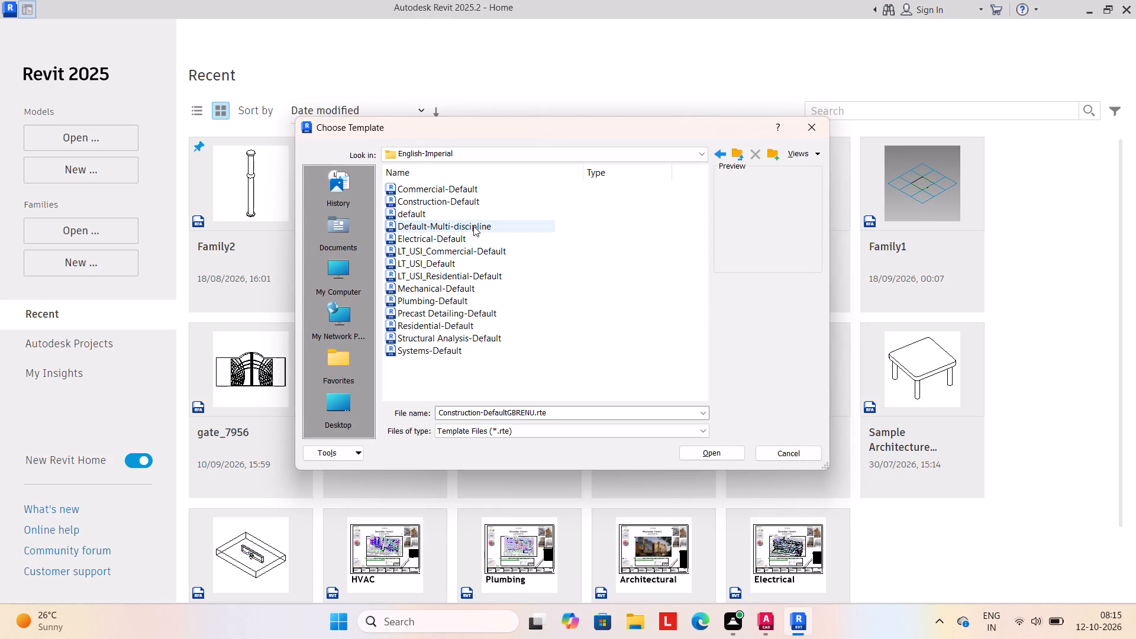
pyautogui.doubleClick(479, 218)
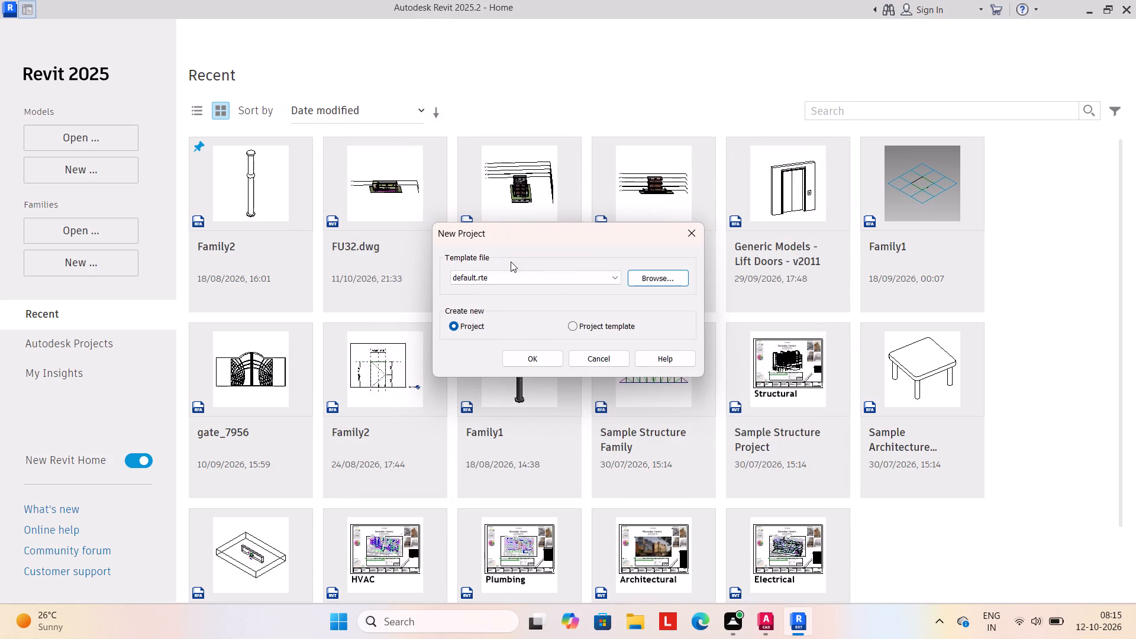
pyautogui.click(522, 361)
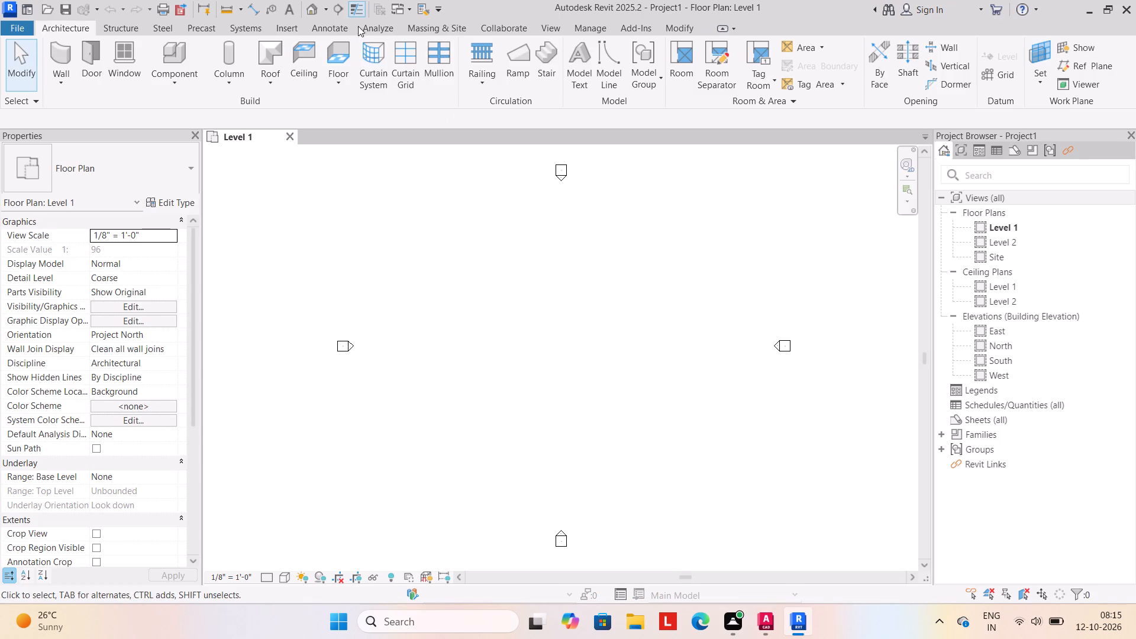
# Link the FU34.dwg drawing from the Desktop into the Level 1 floor plan.
pyautogui.click(296, 27)
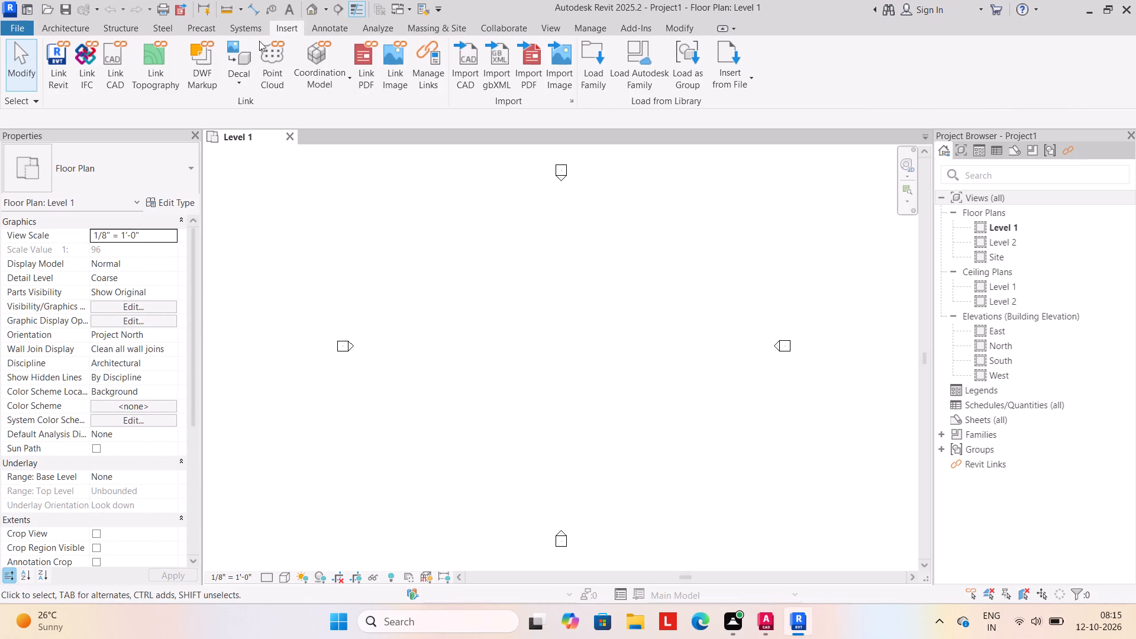
pyautogui.click(108, 51)
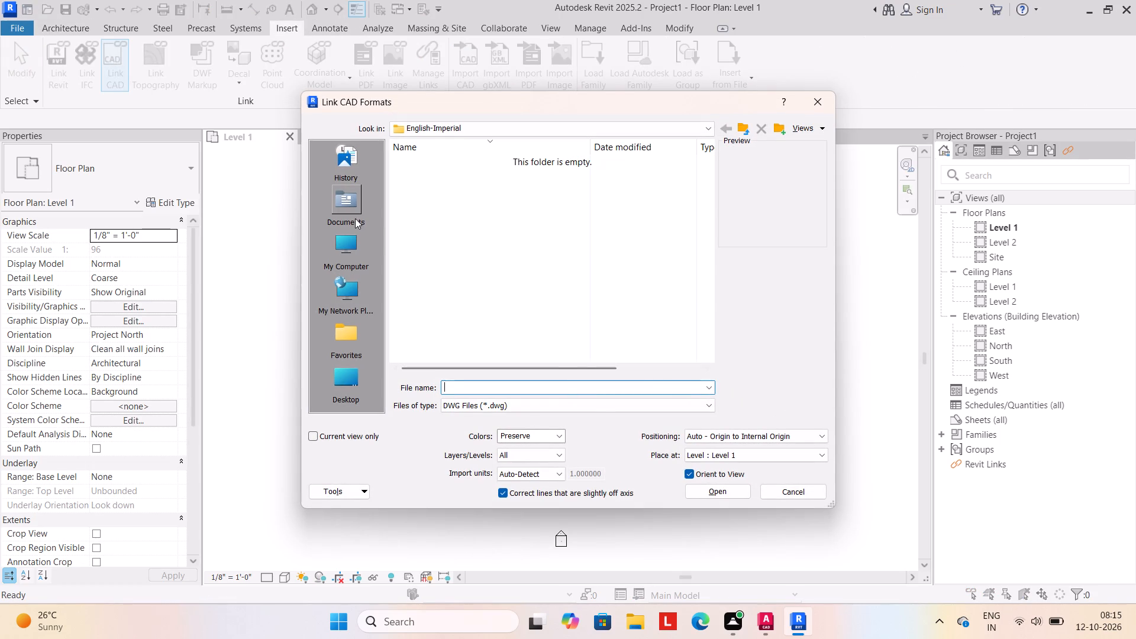
pyautogui.click(353, 204)
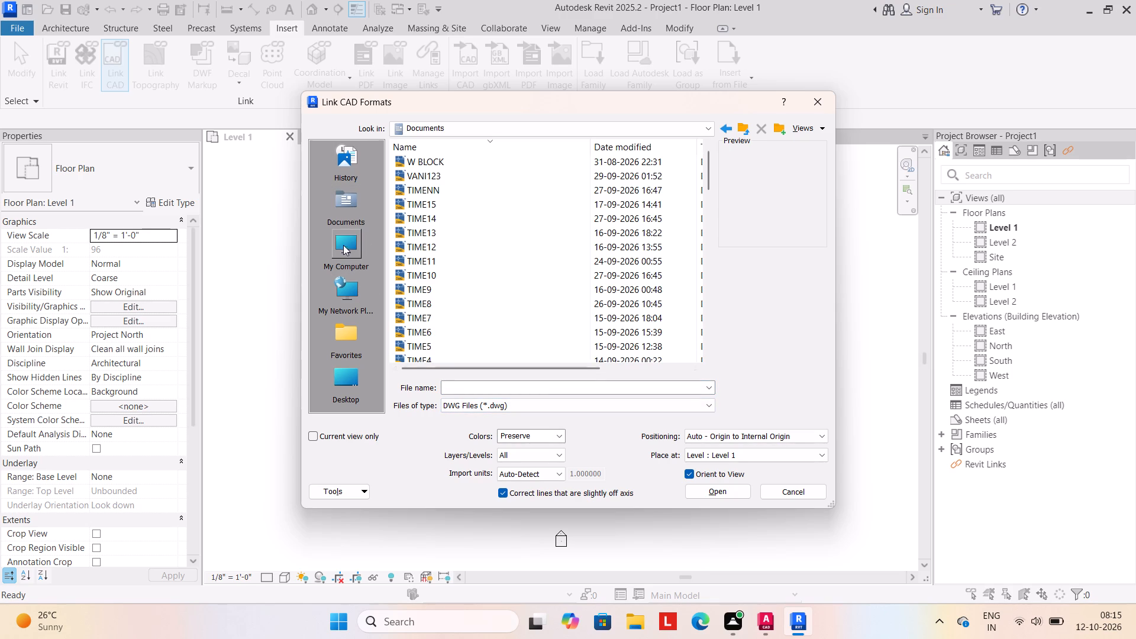
pyautogui.click(337, 380)
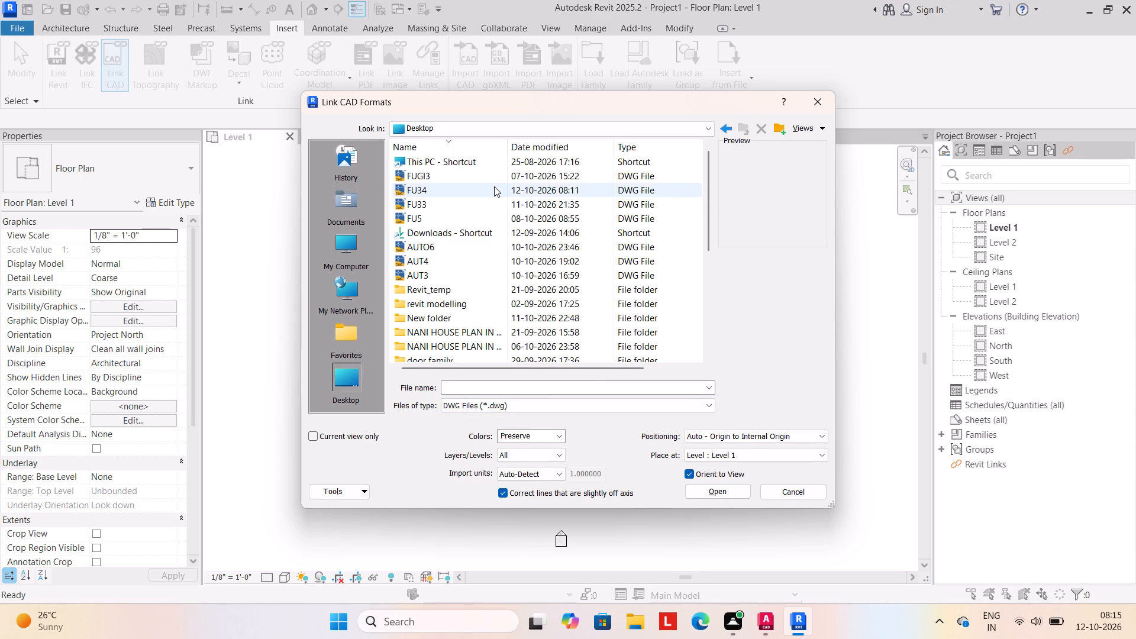
pyautogui.click(494, 188)
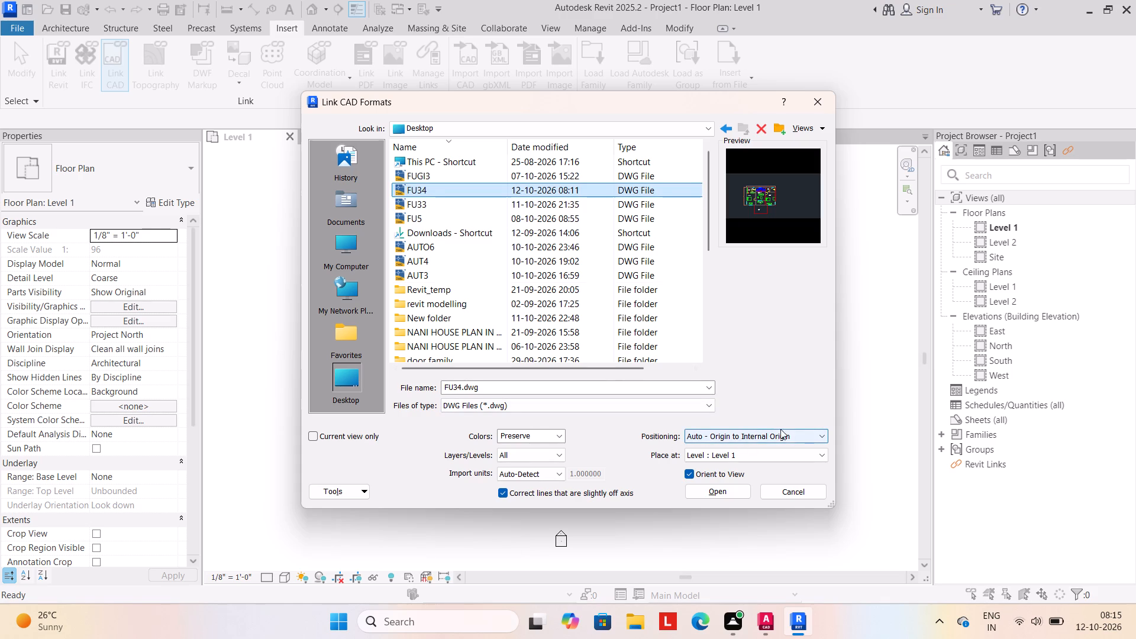
pyautogui.click(826, 440)
pyautogui.click(808, 448)
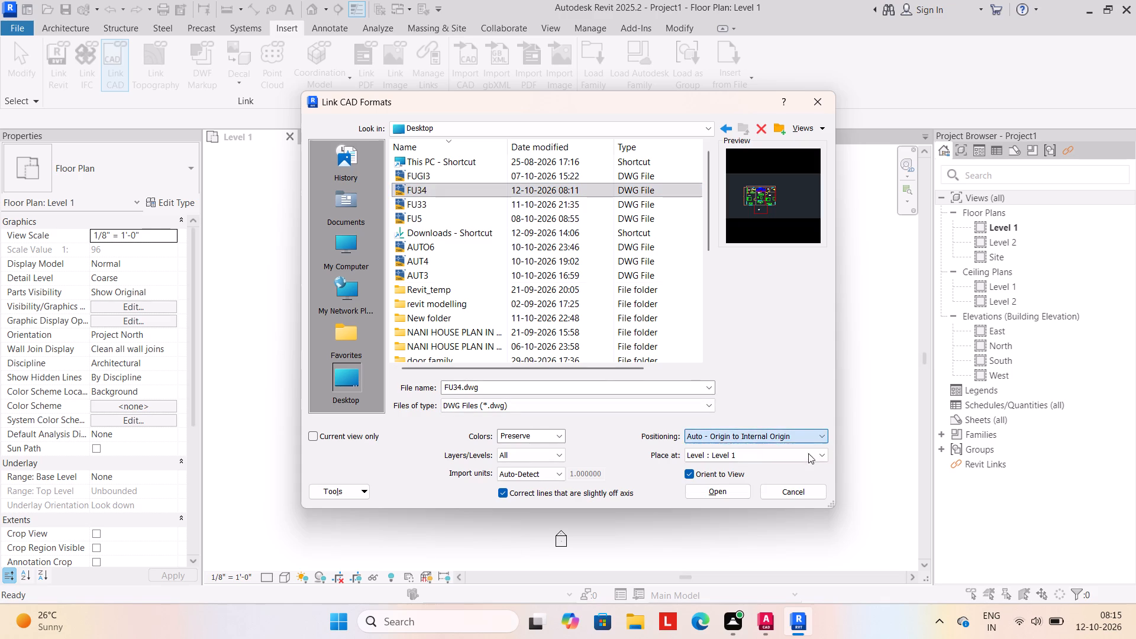
pyautogui.click(732, 491)
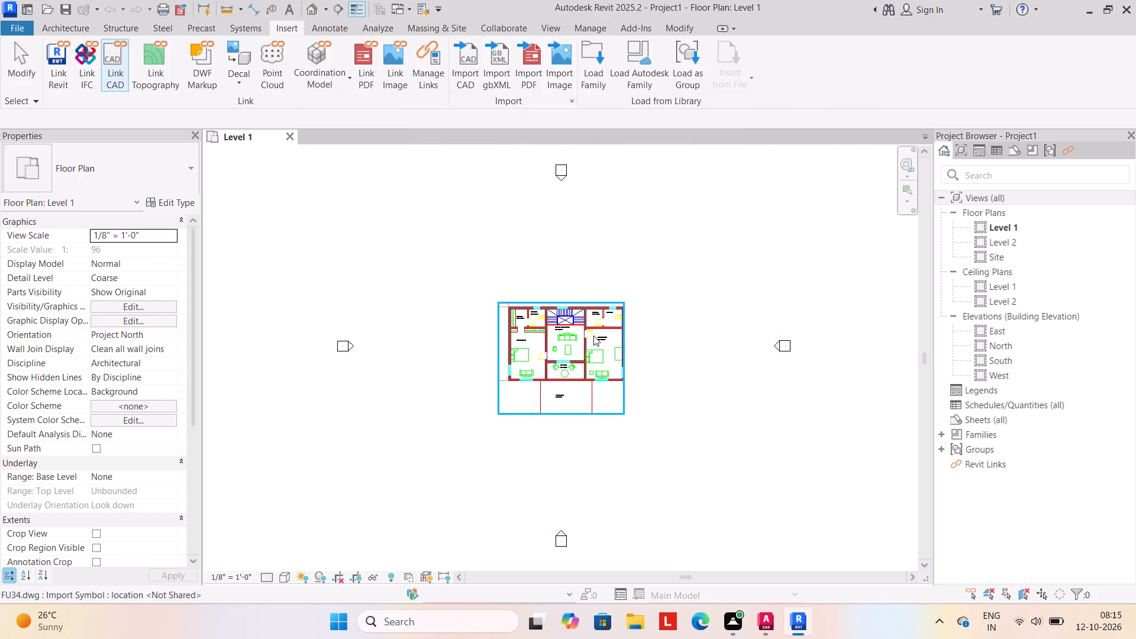
pyautogui.scroll(3, 557, 331)
pyautogui.press('Escape')
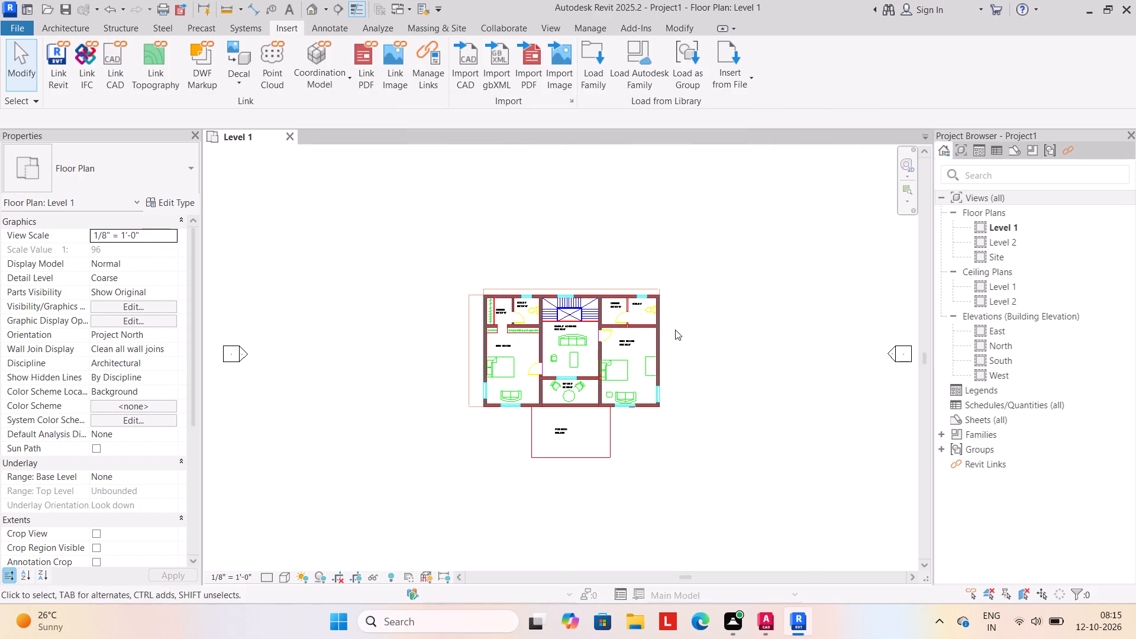
# Start an architectural wall and duplicate the Generic - 8" type as WALL9".
pyautogui.click(47, 31)
pyautogui.click(59, 80)
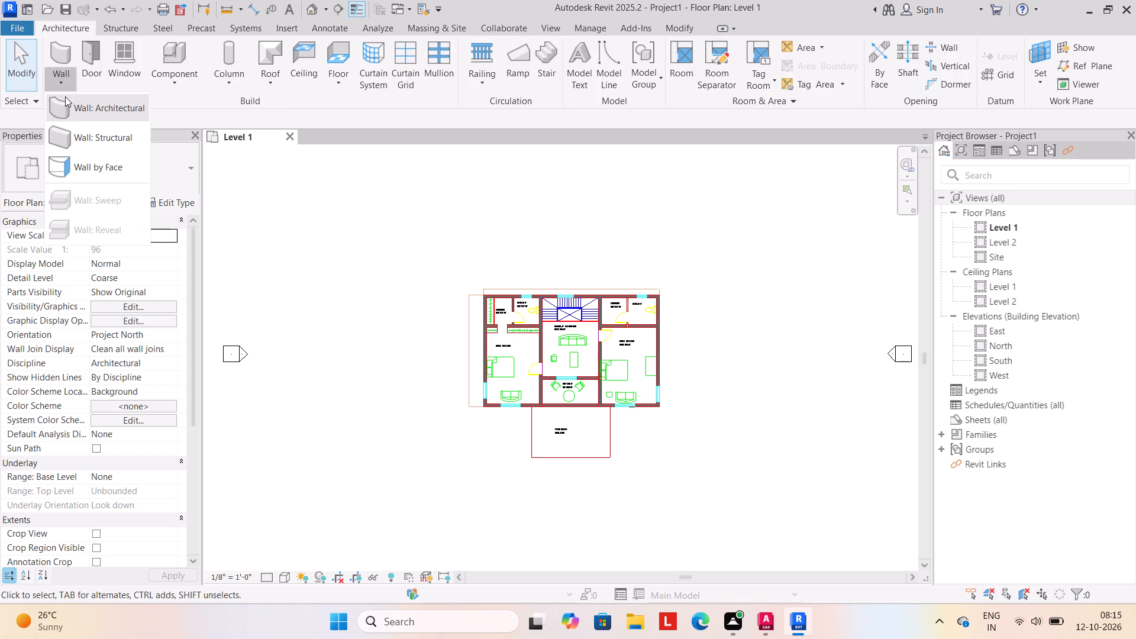
pyautogui.click(104, 111)
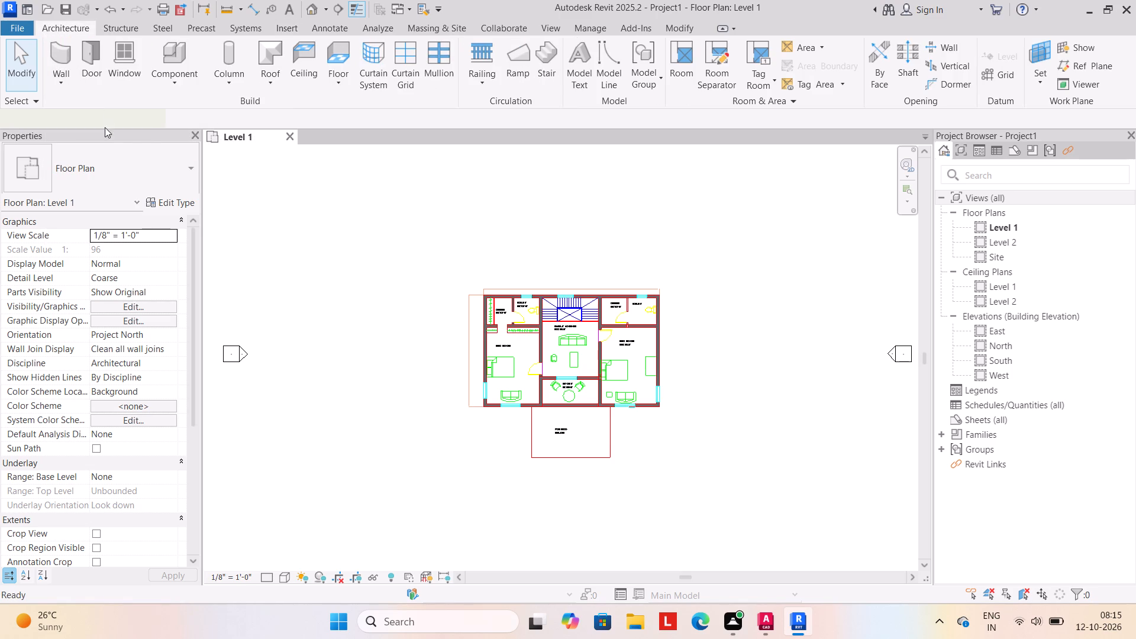
pyautogui.click(180, 203)
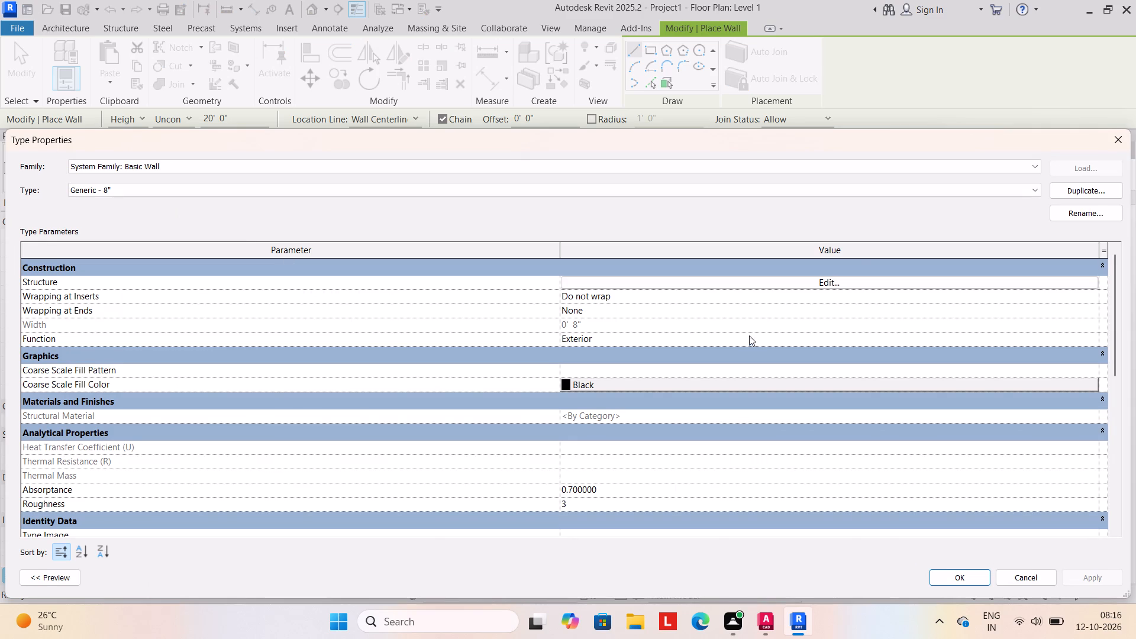
pyautogui.click(1099, 192)
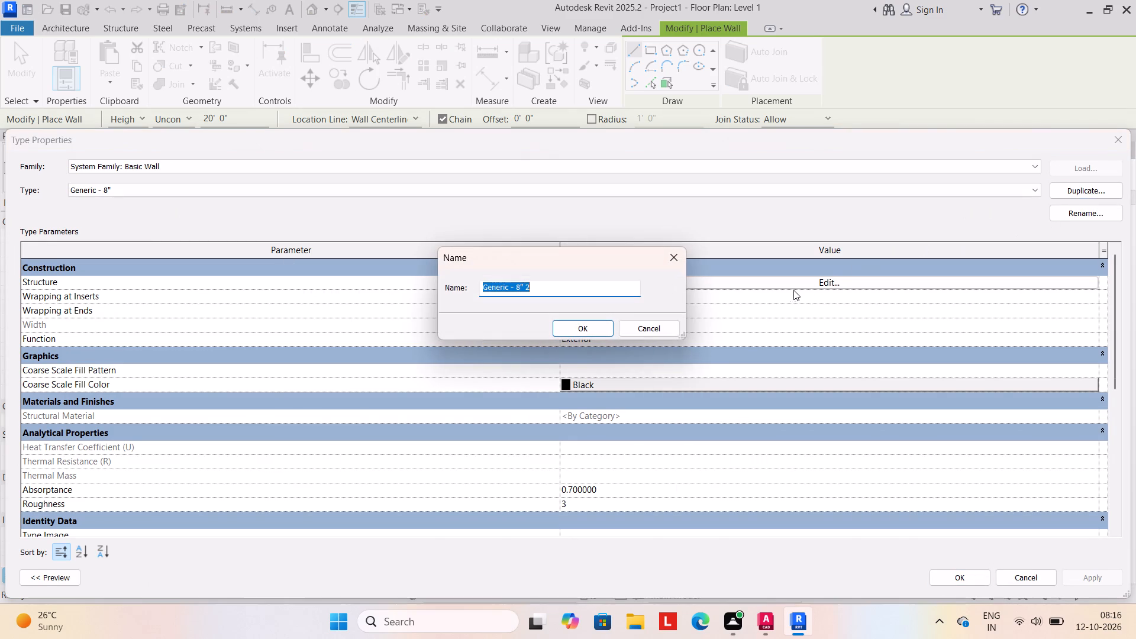
pyautogui.write('WALL')
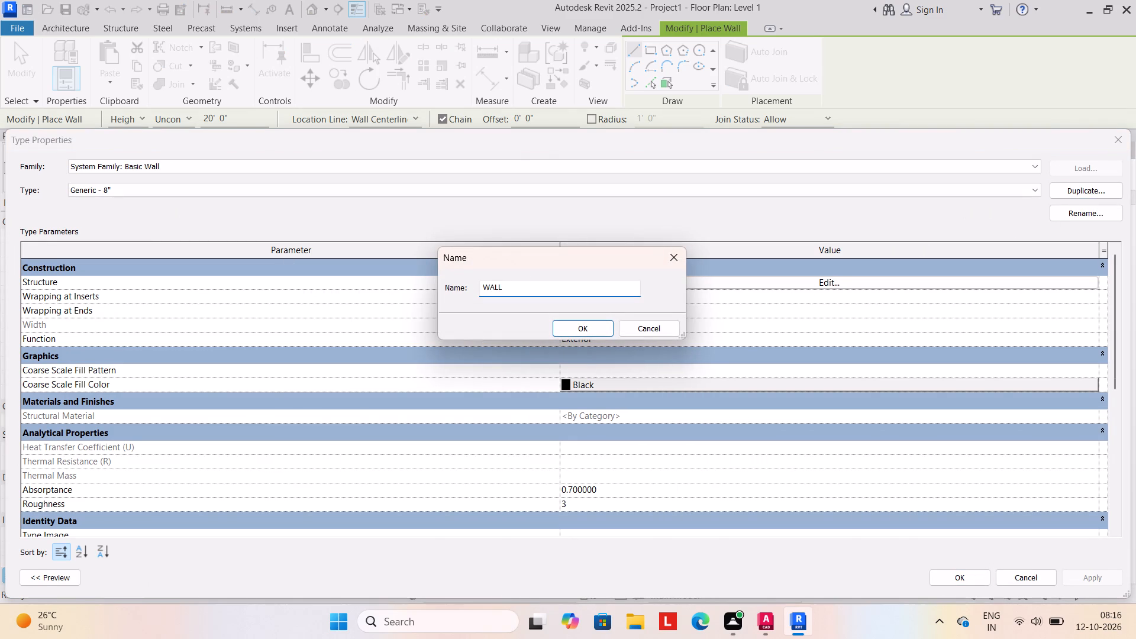
pyautogui.write('9"')
pyautogui.click(567, 327)
# Set the structure layer thickness of the WALL9" type to 9" and apply the type changes.
pyautogui.click(728, 283)
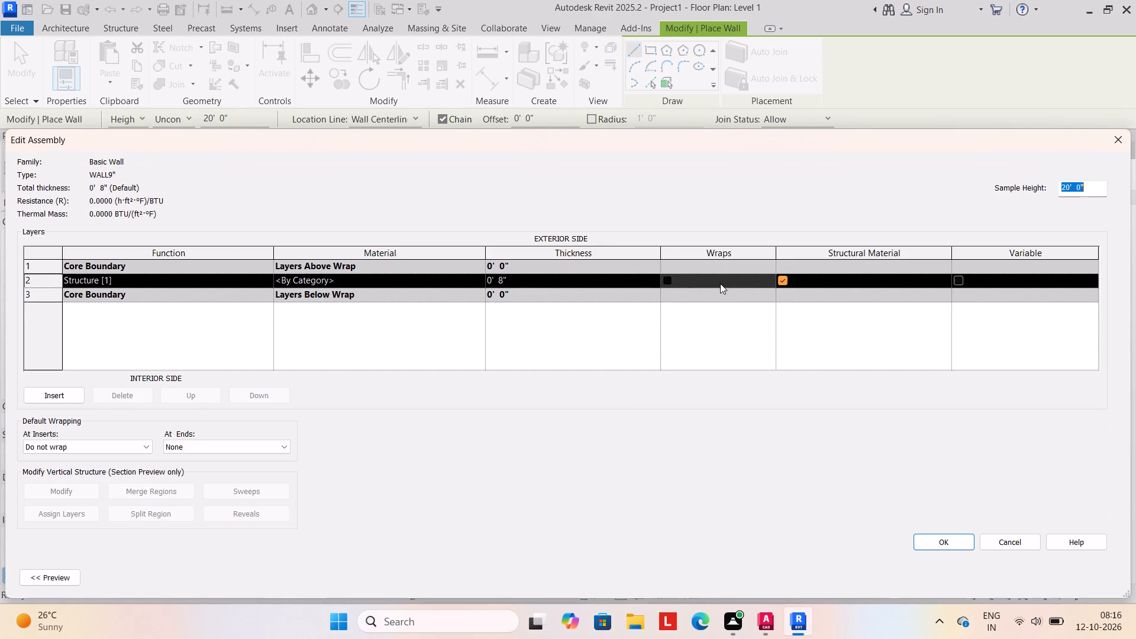
pyautogui.click(561, 274)
pyautogui.write('9"')
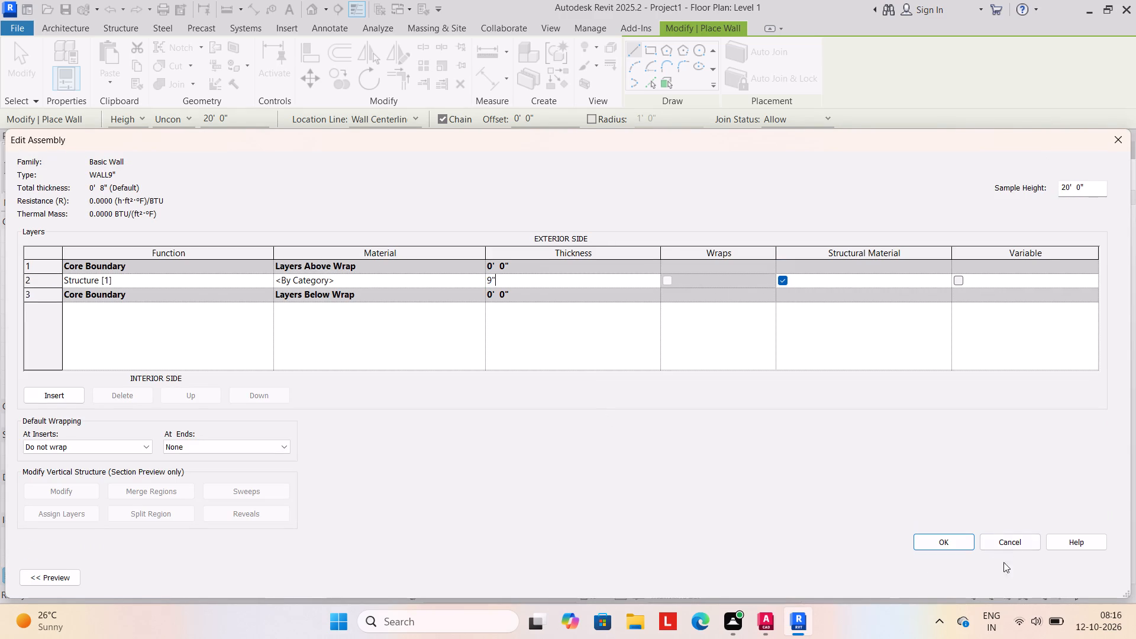
pyautogui.click(946, 535)
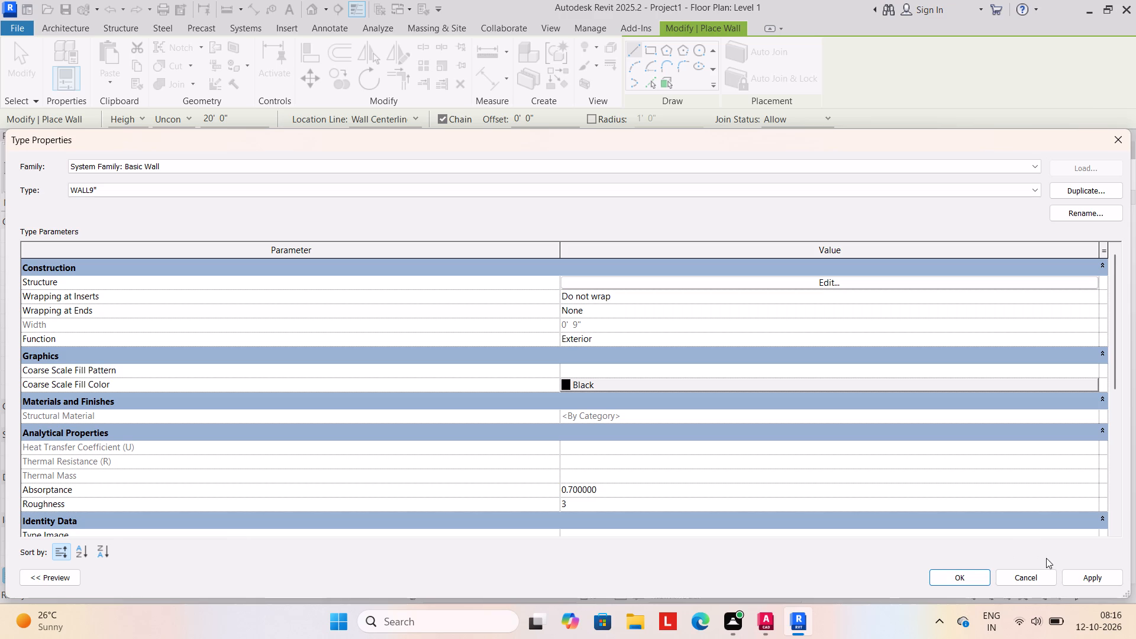
pyautogui.click(1096, 575)
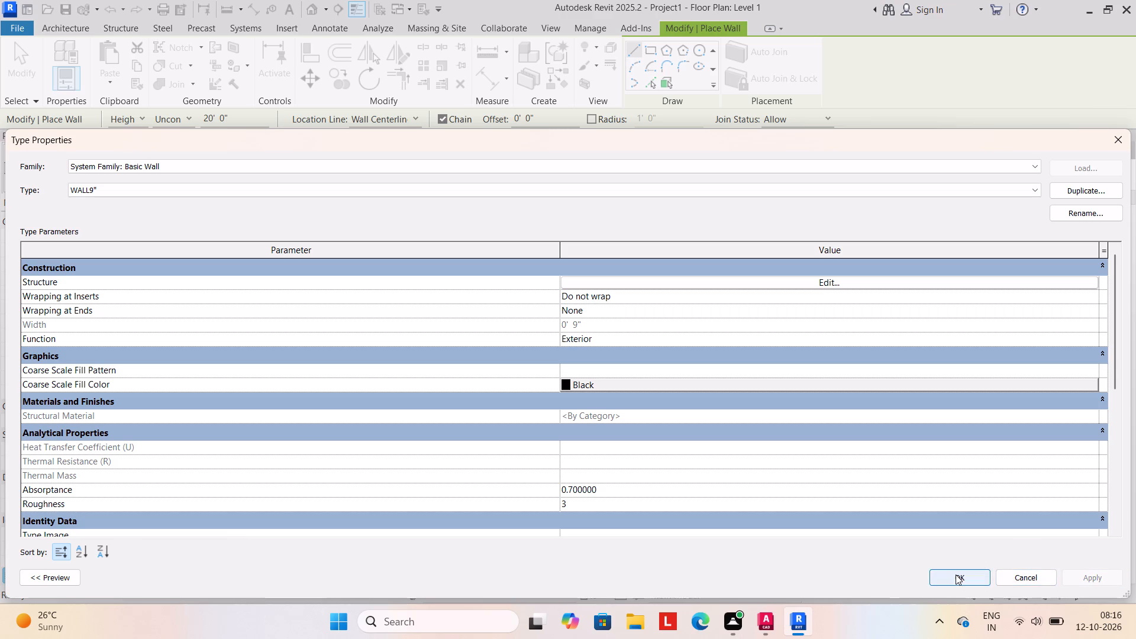
pyautogui.click(956, 575)
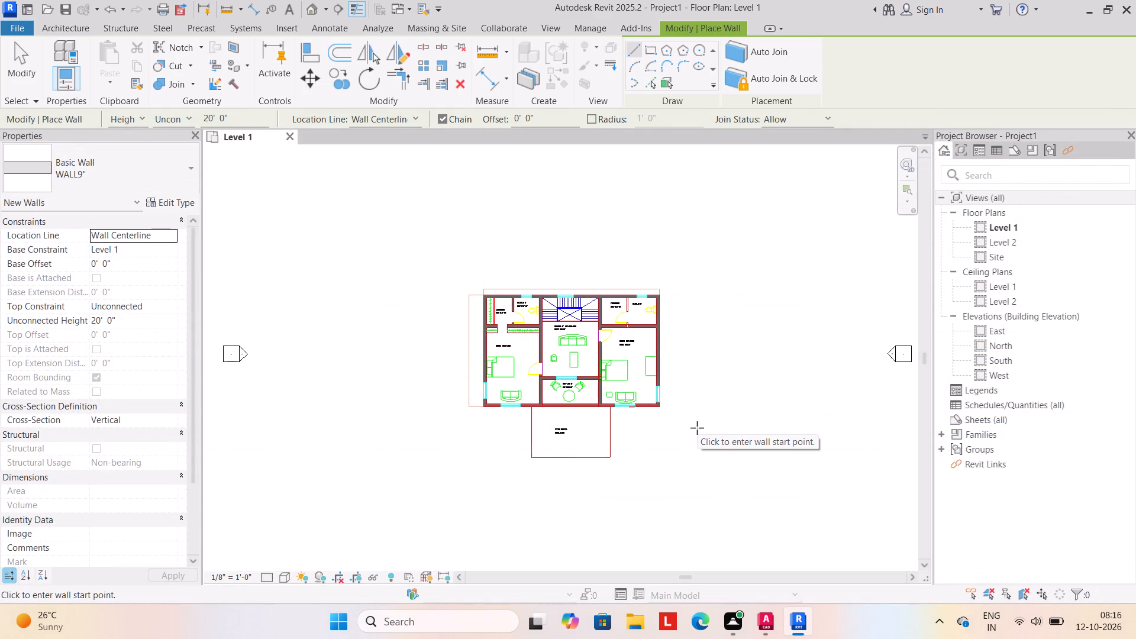
# Set the new walls' location line to Finish Face: Interior and their unconnected height to 10'.
pyautogui.scroll(4, 656, 412)
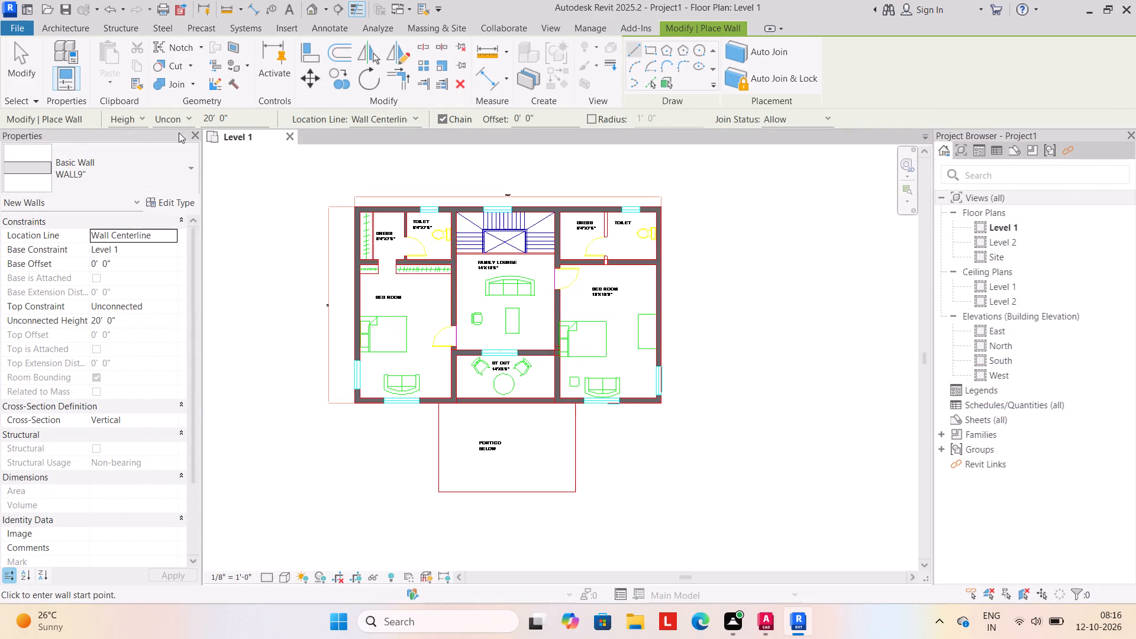
pyautogui.click(632, 49)
pyautogui.click(173, 236)
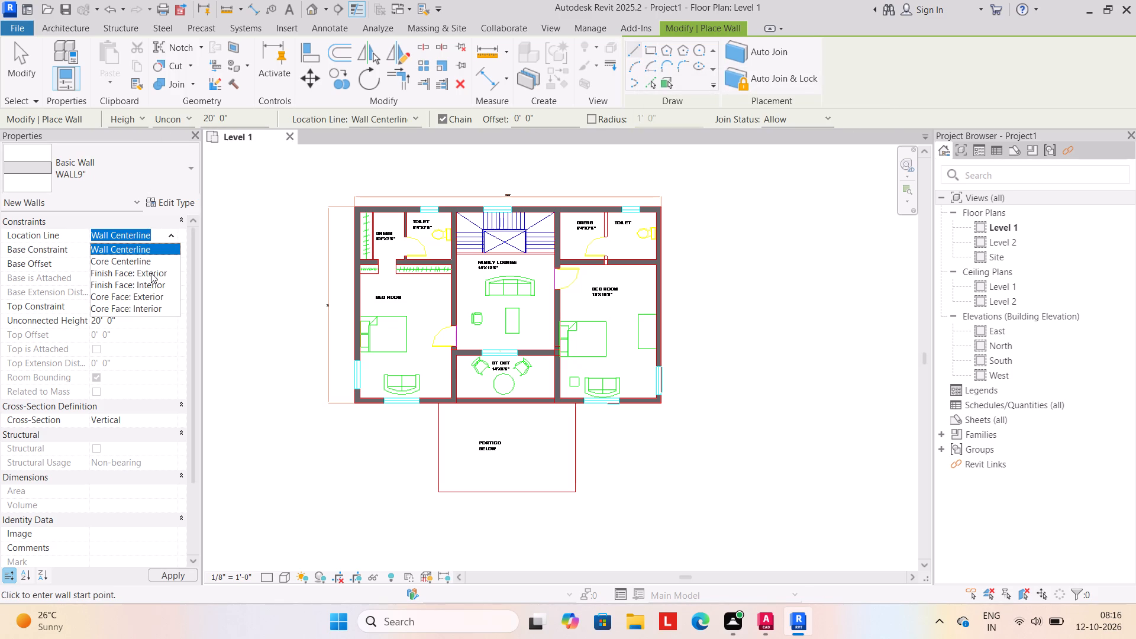
pyautogui.click(154, 282)
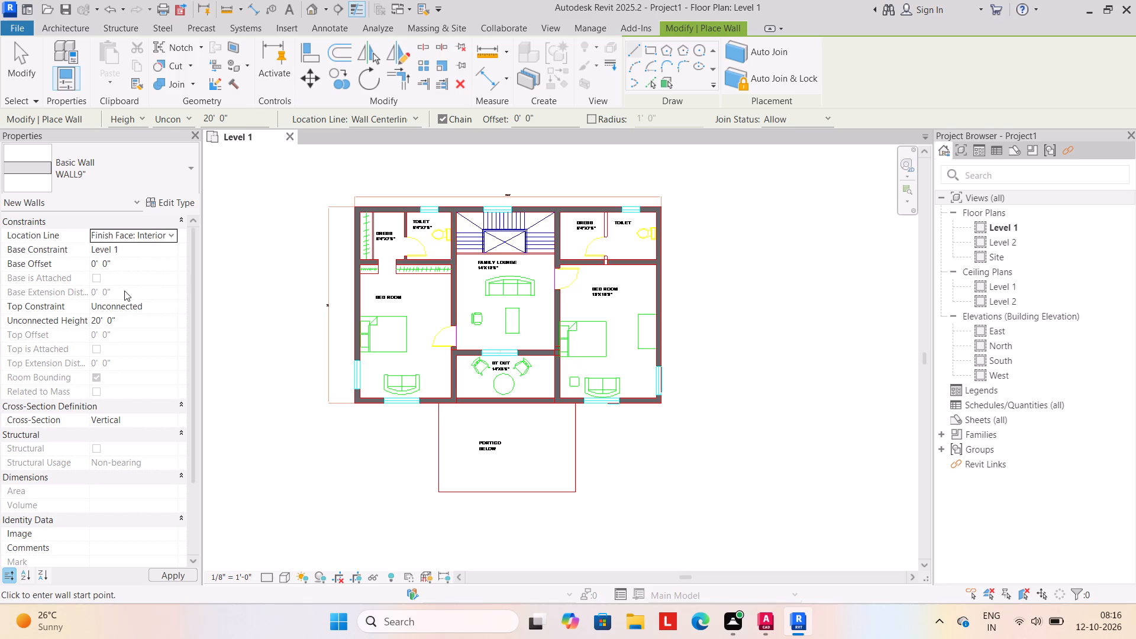
pyautogui.click(128, 321)
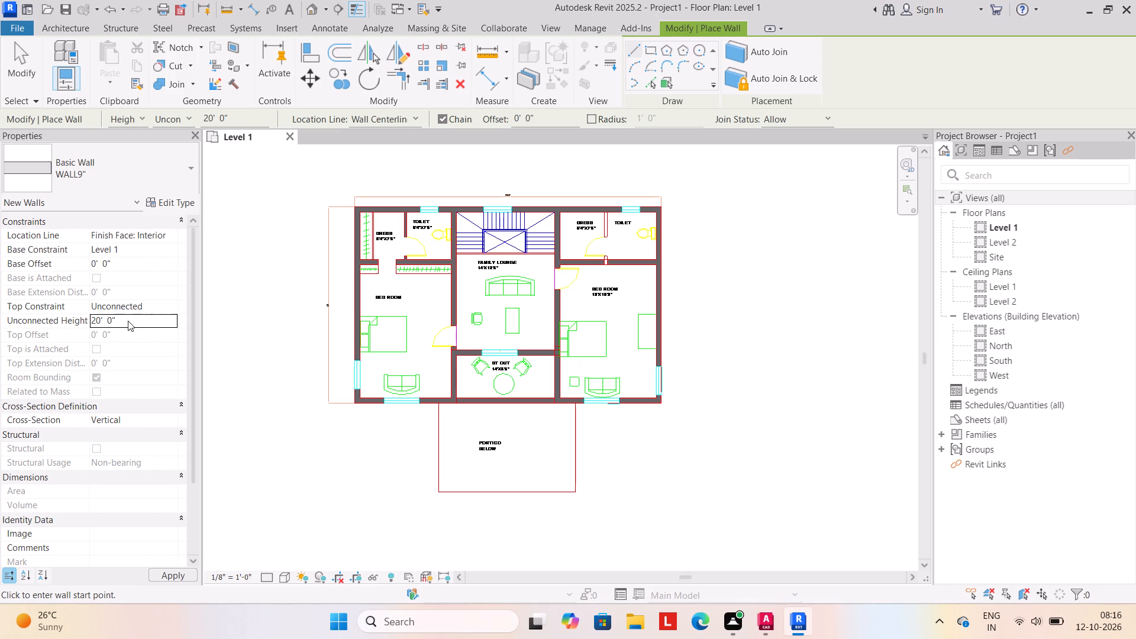
pyautogui.write("10'")
pyautogui.press('Return')
# Trace the closed rectangle of exterior WALL9" walls along the outer outline of the linked floor plan, flipping the first wall's orientation.
pyautogui.scroll(1, 373, 176)
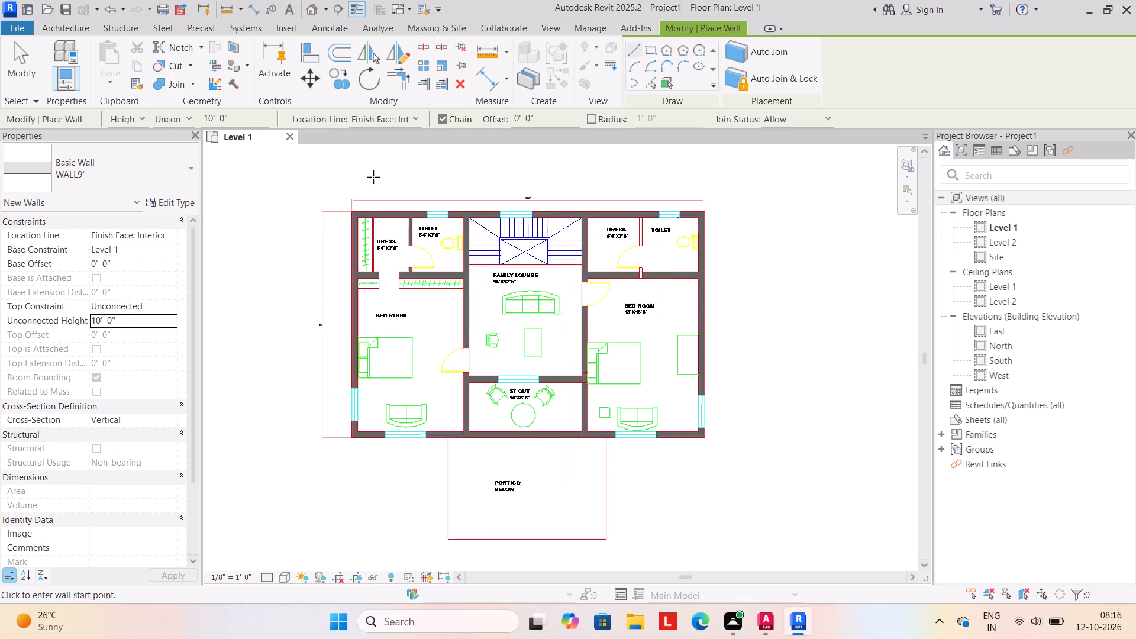
pyautogui.scroll(2, 373, 177)
pyautogui.click(344, 224)
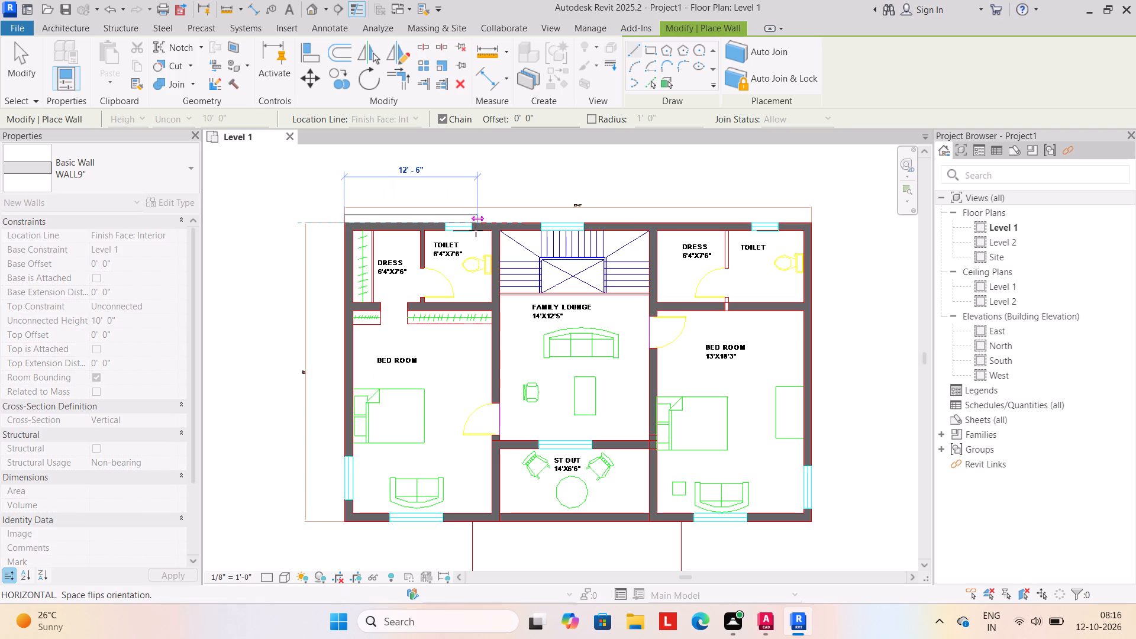
pyautogui.press('space')
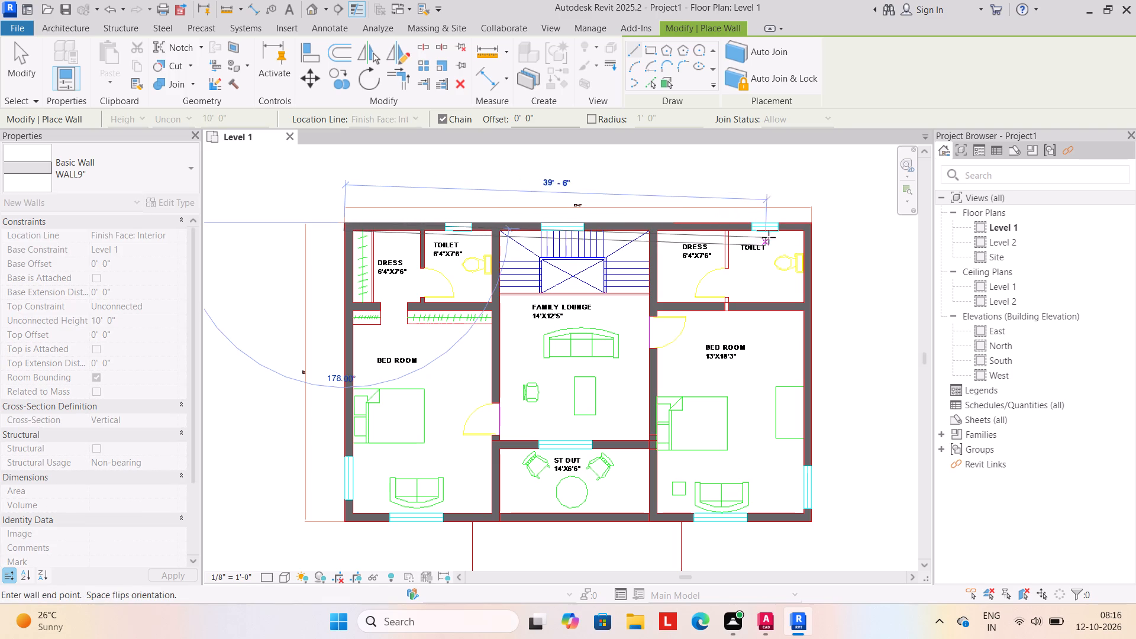
pyautogui.click(810, 224)
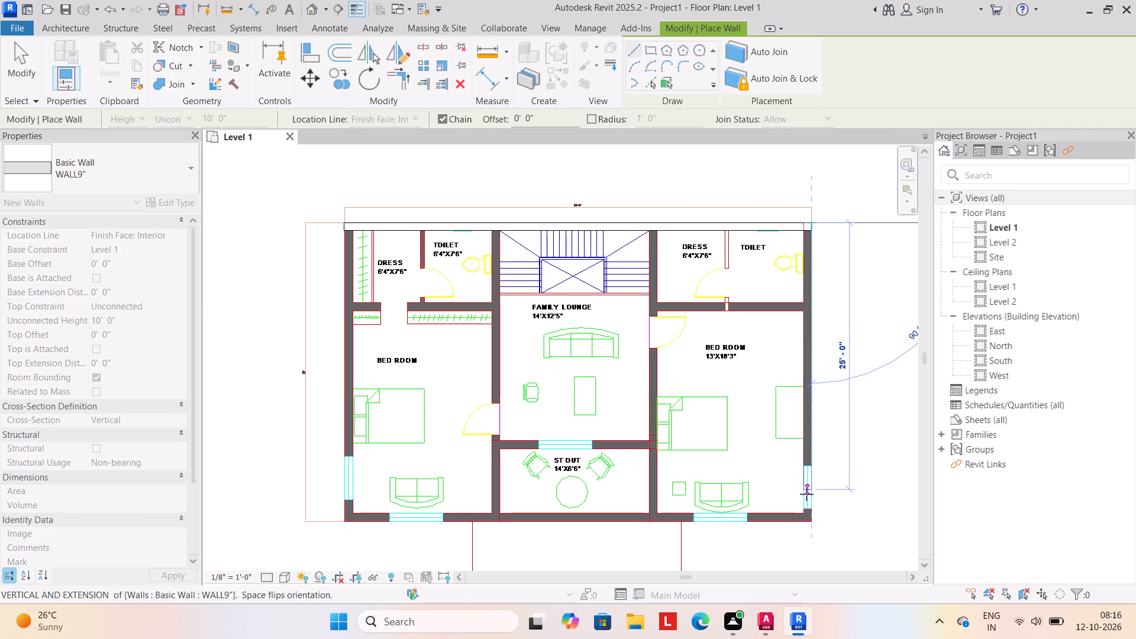
pyautogui.scroll(4, 806, 522)
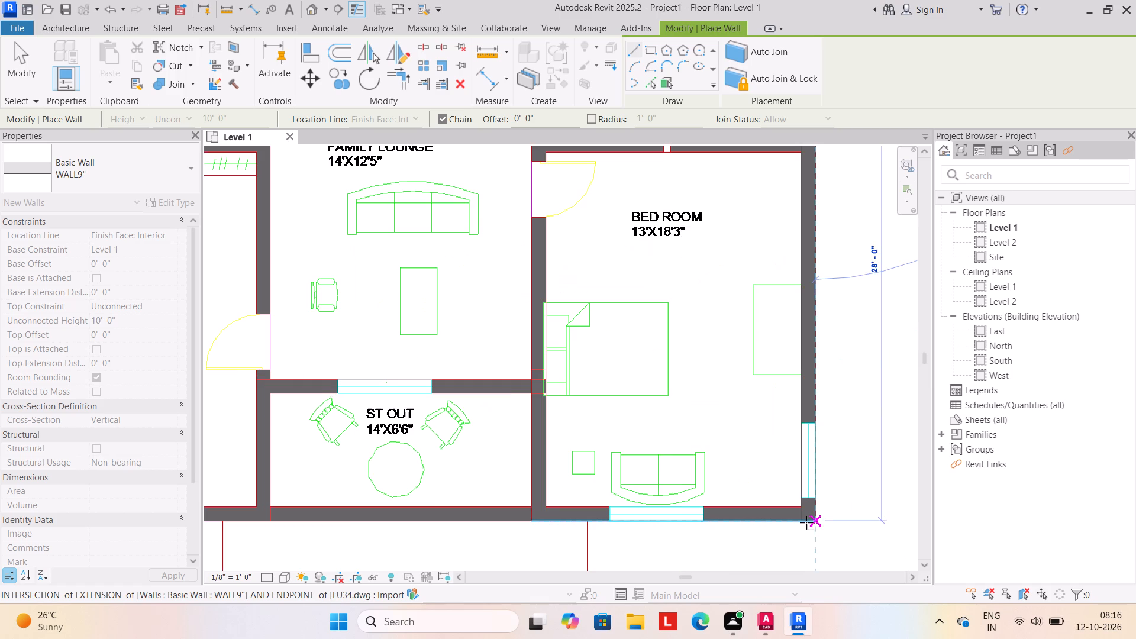
pyautogui.click(806, 519)
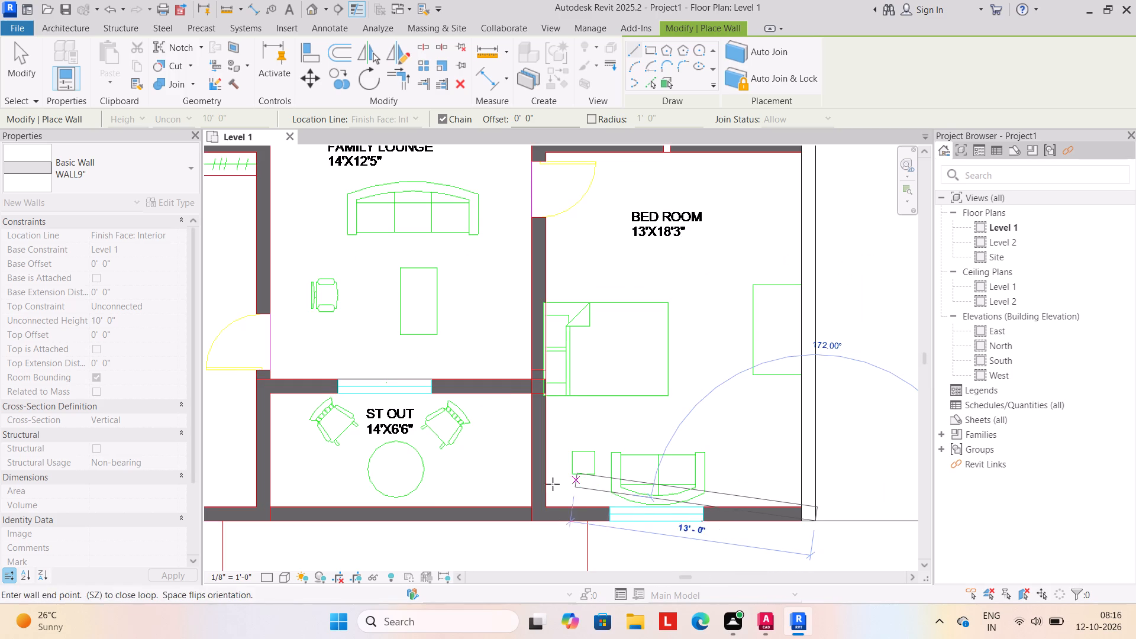
pyautogui.scroll(-3, 477, 508)
pyautogui.moveTo(537, 509); pyautogui.dragTo(586, 502, button='middle')
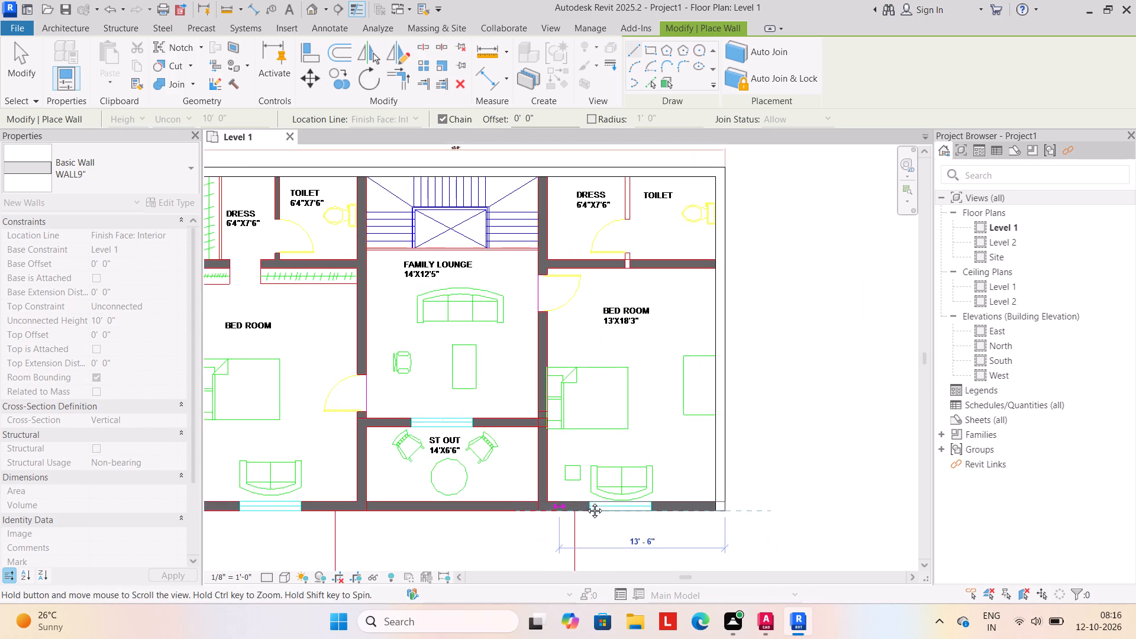
pyautogui.moveTo(586, 502); pyautogui.dragTo(672, 502, button='middle')
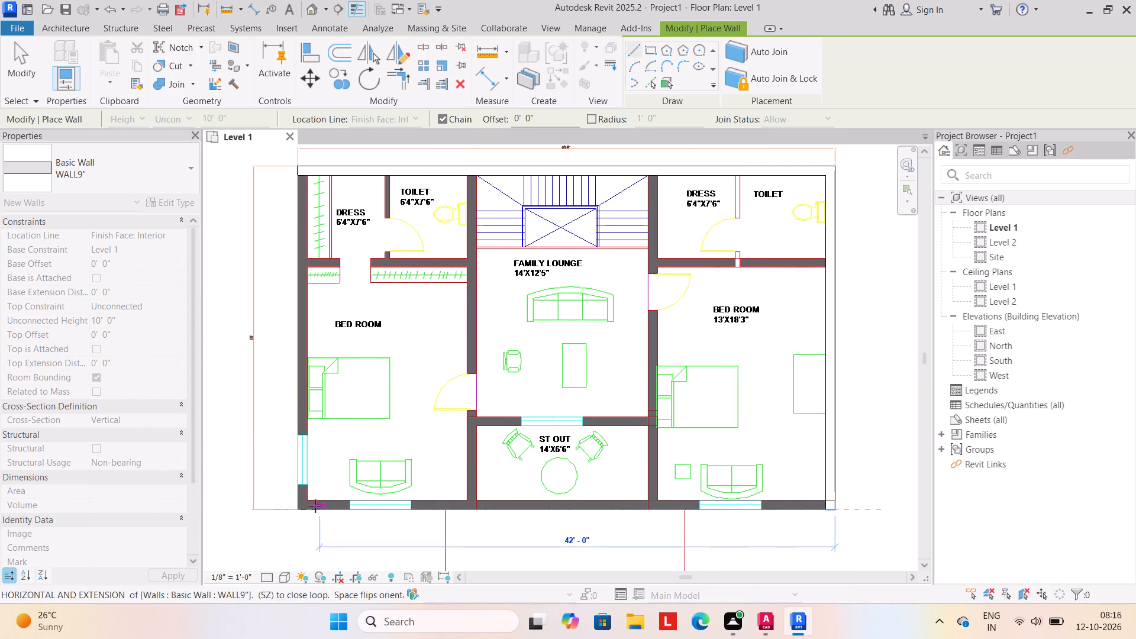
pyautogui.click(296, 509)
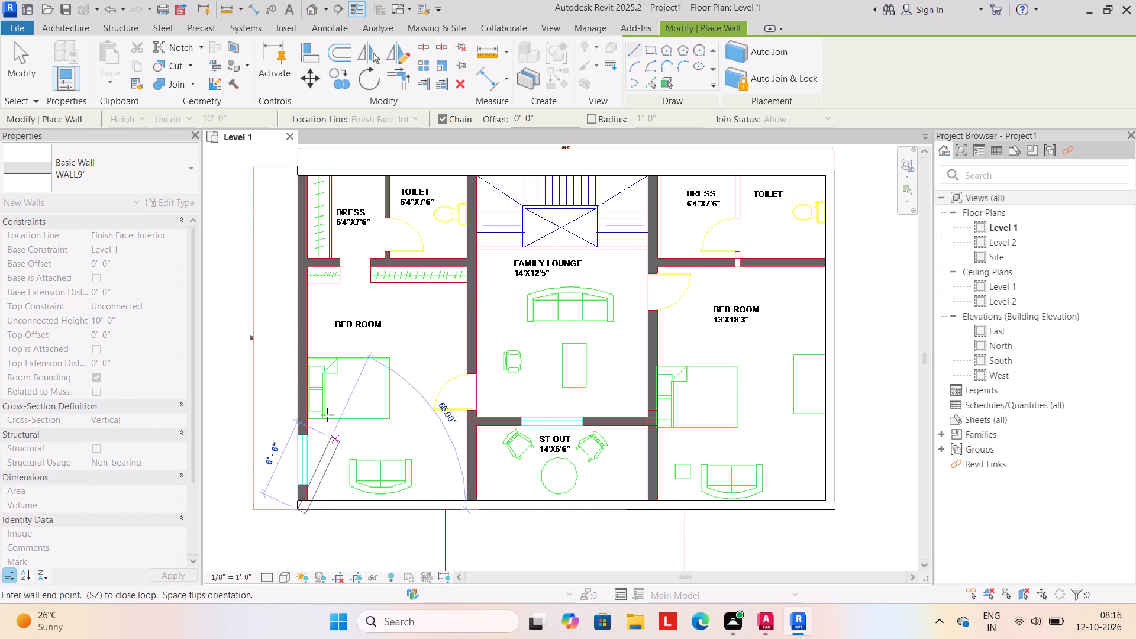
pyautogui.click(303, 178)
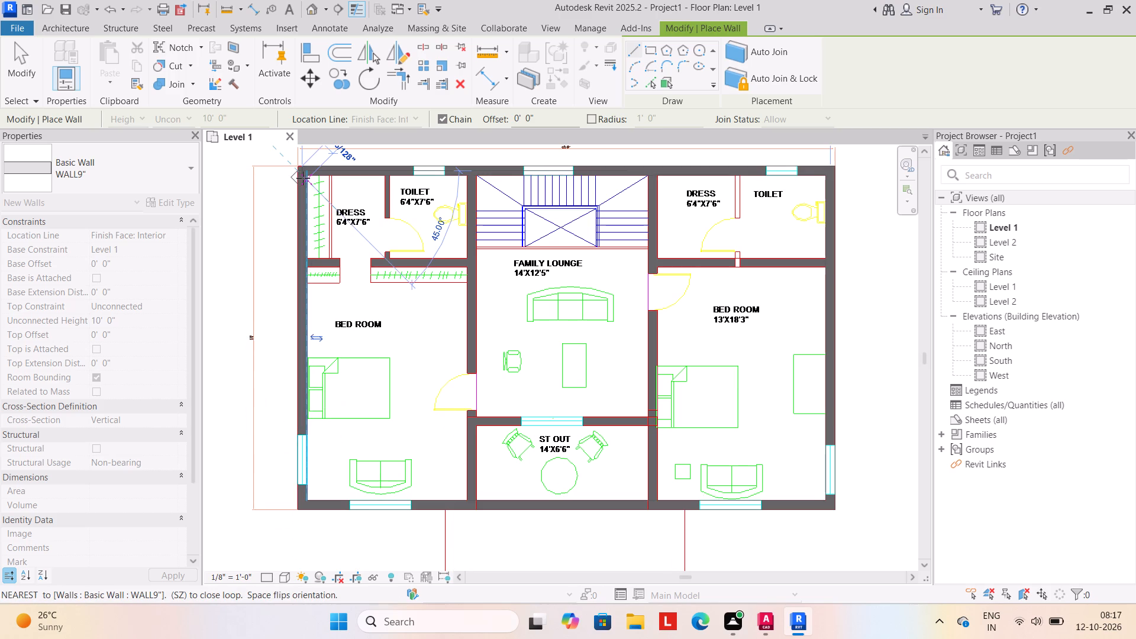
pyautogui.press('Escape')
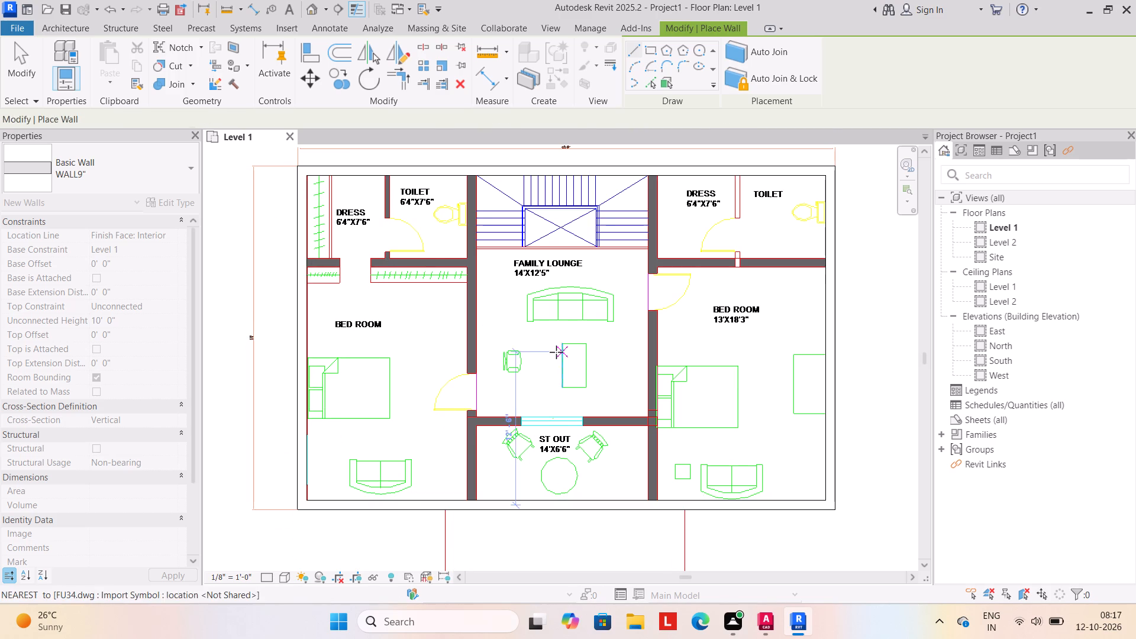
# Draw the full-depth interior WALL9" wall separating the left bedroom and toilet from the staircase, family lounge and sit-out.
pyautogui.scroll(-3, 556, 352)
pyautogui.moveTo(558, 353); pyautogui.dragTo(588, 346, button='middle')
pyautogui.scroll(1, 588, 346)
pyautogui.scroll(2, 532, 247)
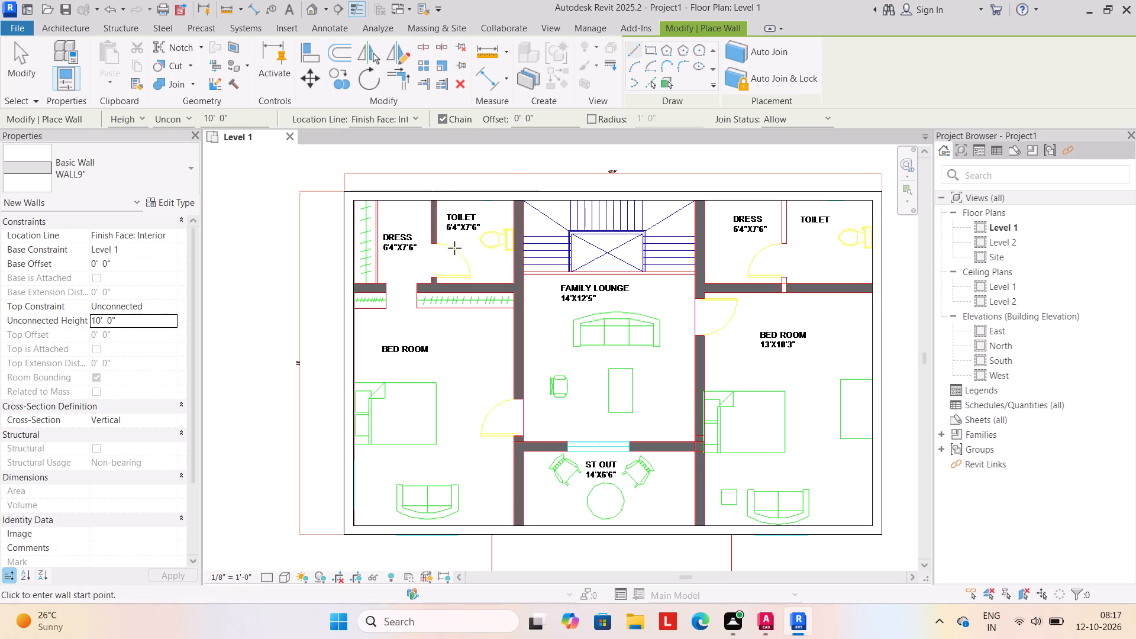
pyautogui.click(512, 199)
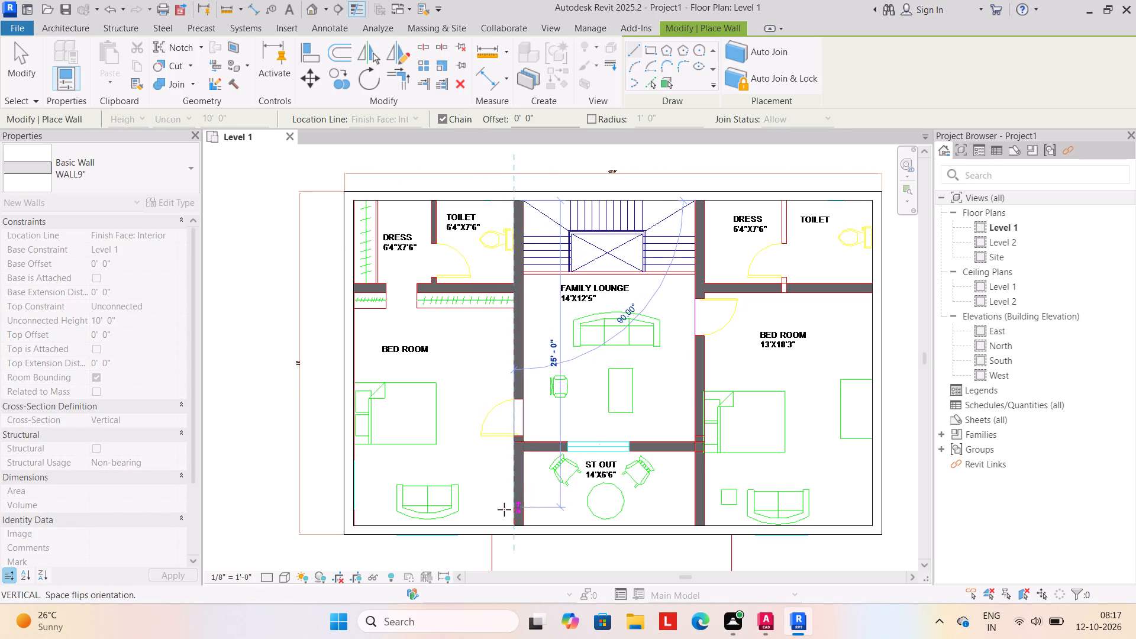
pyautogui.click(512, 524)
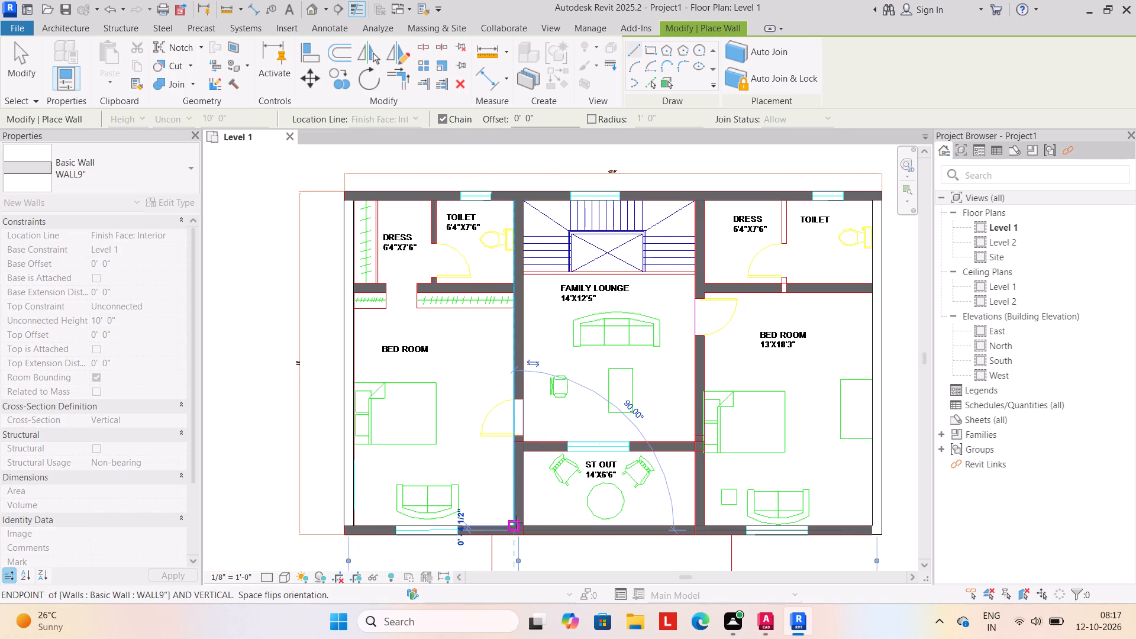
pyautogui.press('Escape')
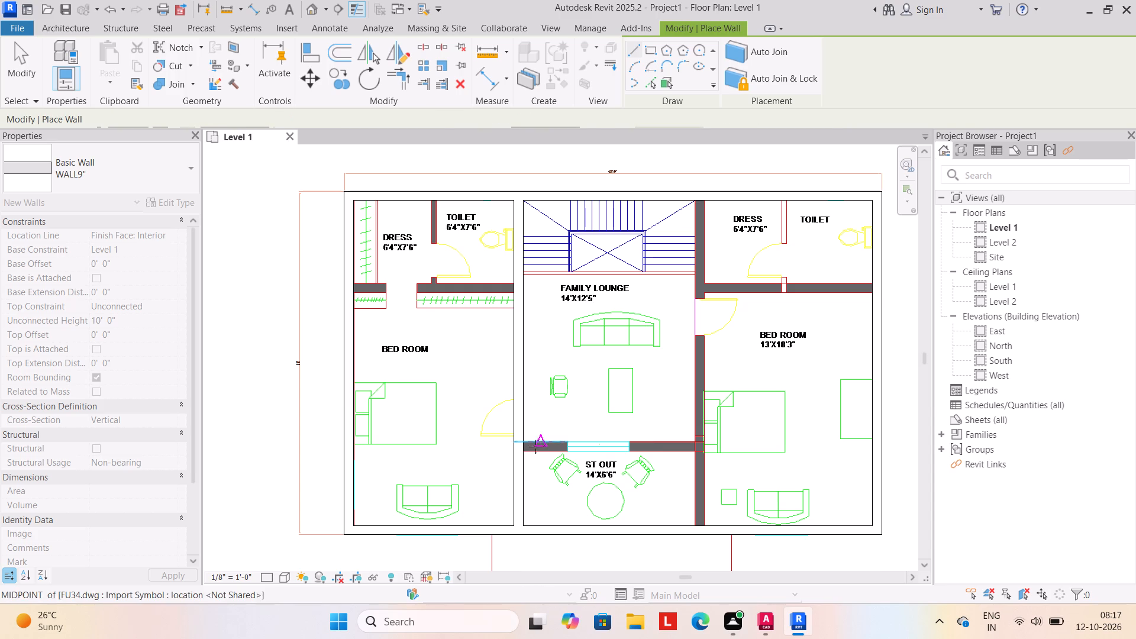
# Draw the 14' WALL9" cross wall between the family lounge and the ST OUT area.
pyautogui.scroll(4, 546, 469)
pyautogui.click(508, 438)
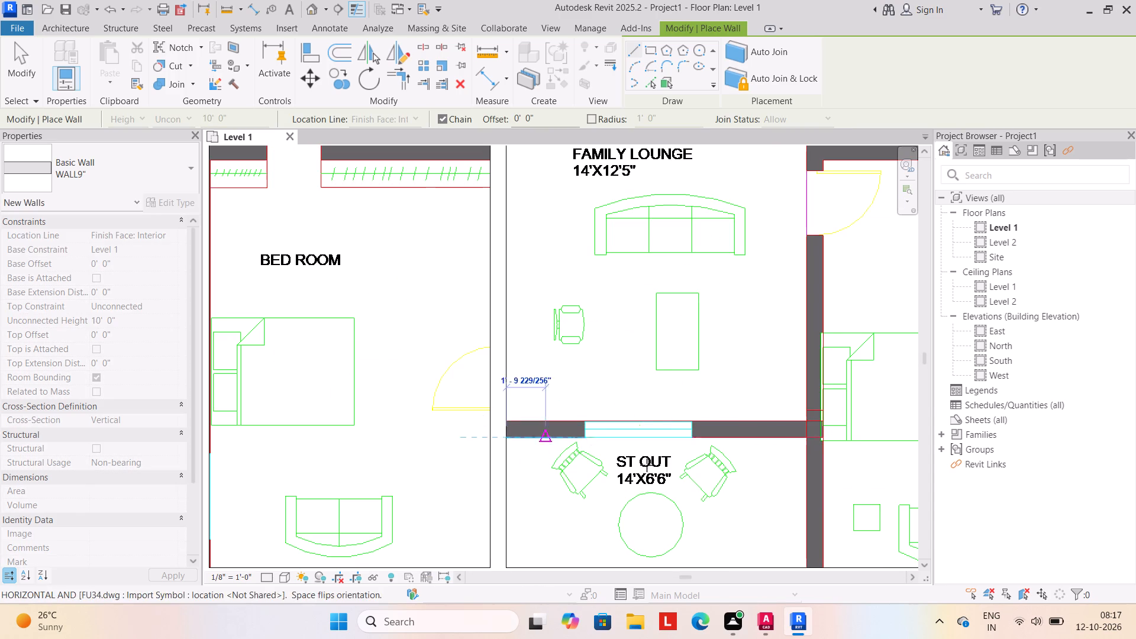
pyautogui.click(809, 434)
pyautogui.scroll(-1, 837, 540)
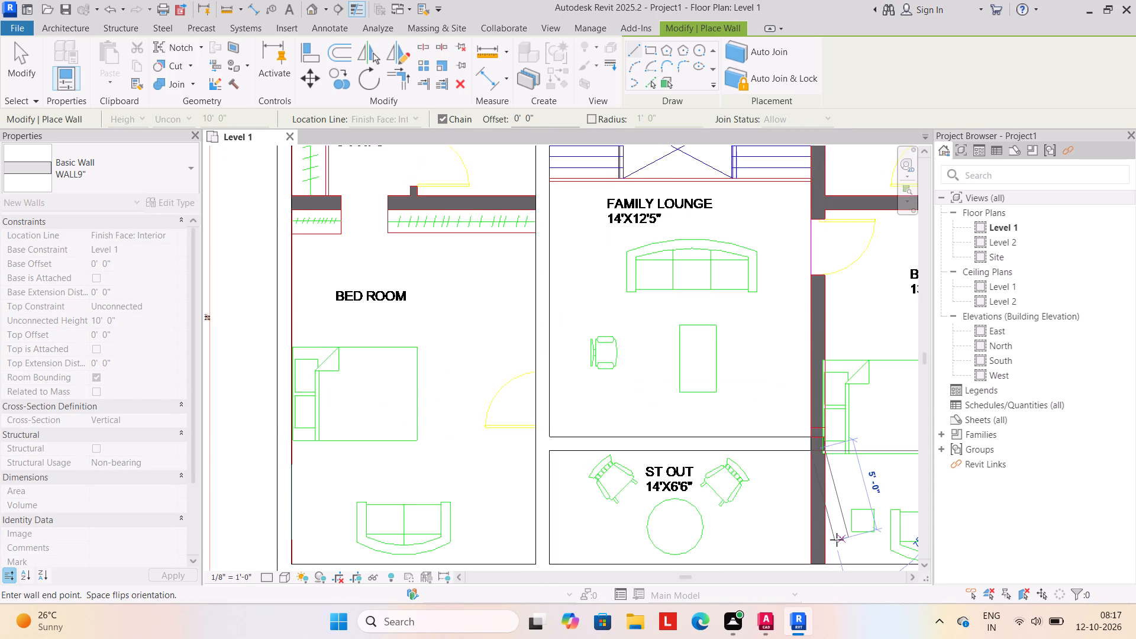
pyautogui.moveTo(837, 538); pyautogui.dragTo(807, 471, button='middle')
pyautogui.press('Escape')
# Draw the full-depth interior WALL9" wall separating the staircase, family lounge and sit-out from the right 13'X18'3" bedroom side.
pyautogui.click(794, 495)
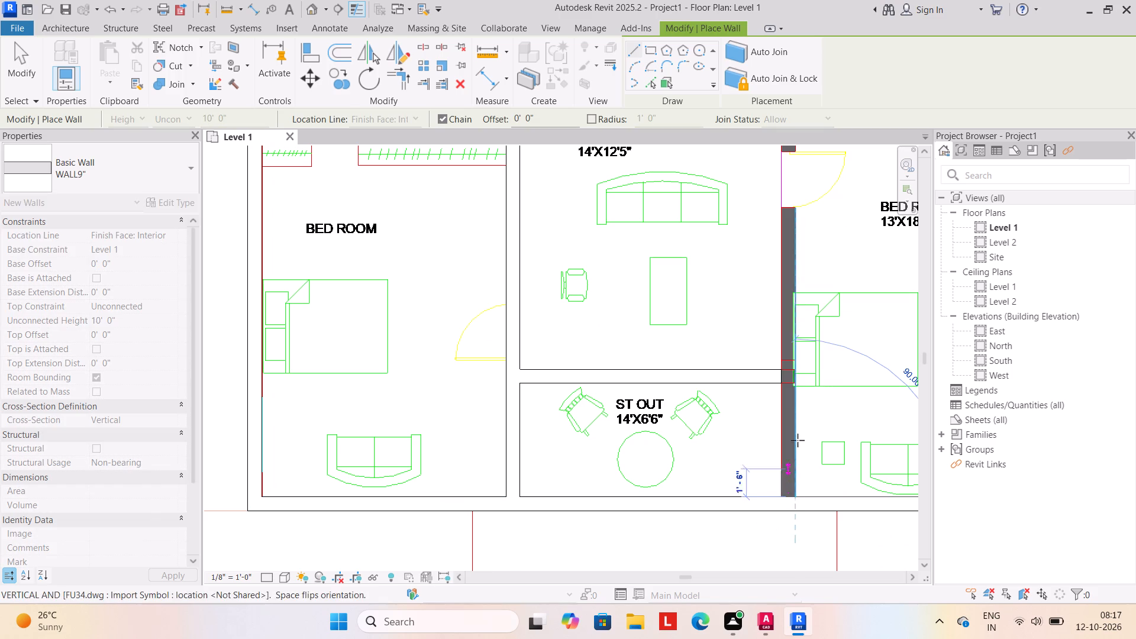
pyautogui.scroll(-4, 803, 199)
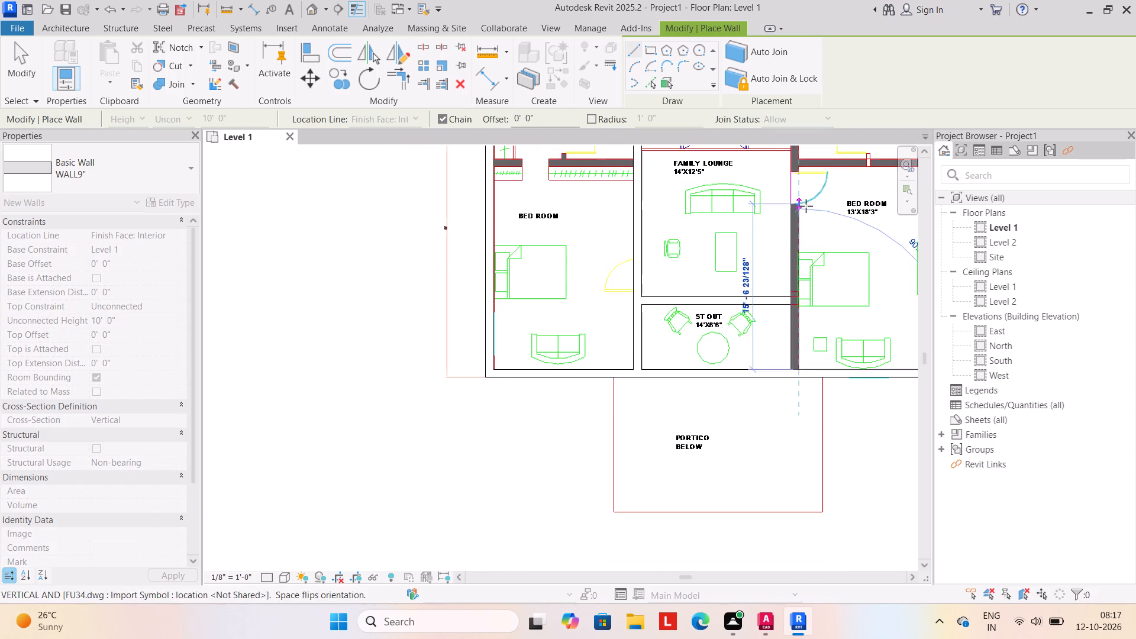
pyautogui.moveTo(805, 205); pyautogui.dragTo(806, 318, button='middle')
pyautogui.click(802, 201)
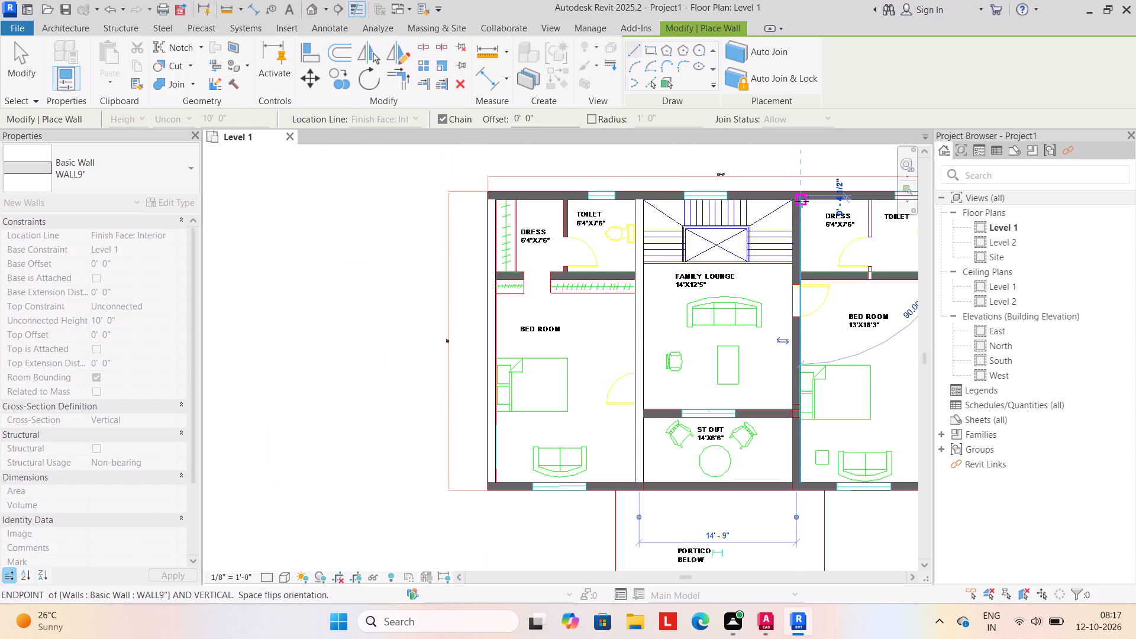
pyautogui.press('Escape')
# Draw the WALL9" cross wall between the right 13'X18'3" bedroom and its dress and toilet rooms.
pyautogui.scroll(-1, 827, 327)
pyautogui.moveTo(827, 326); pyautogui.dragTo(478, 261, button='middle')
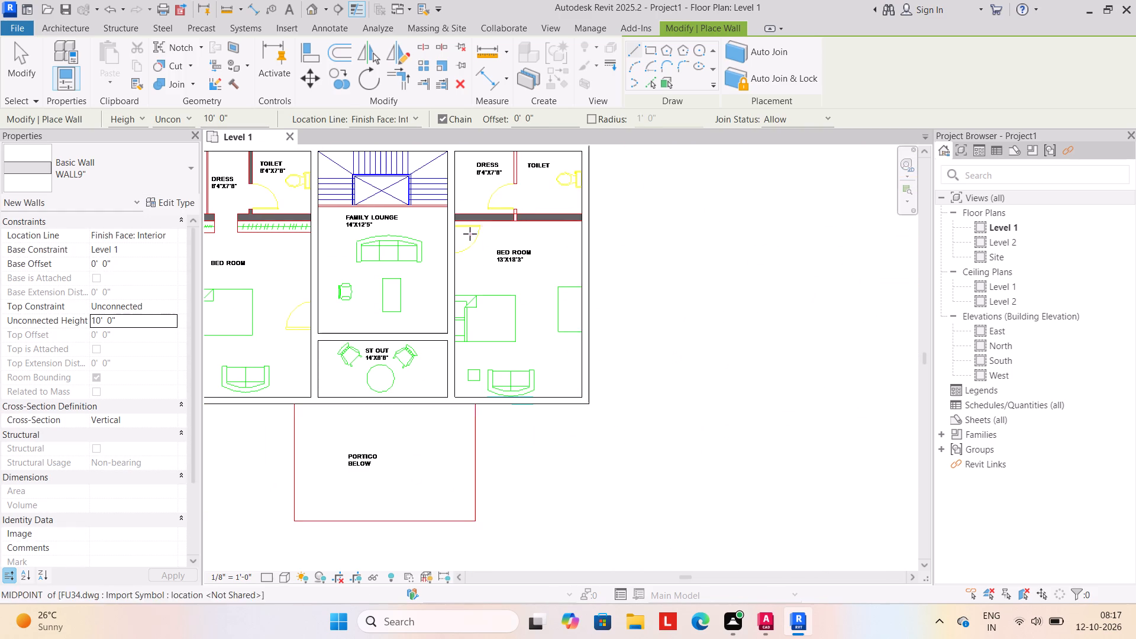
pyautogui.click(456, 221)
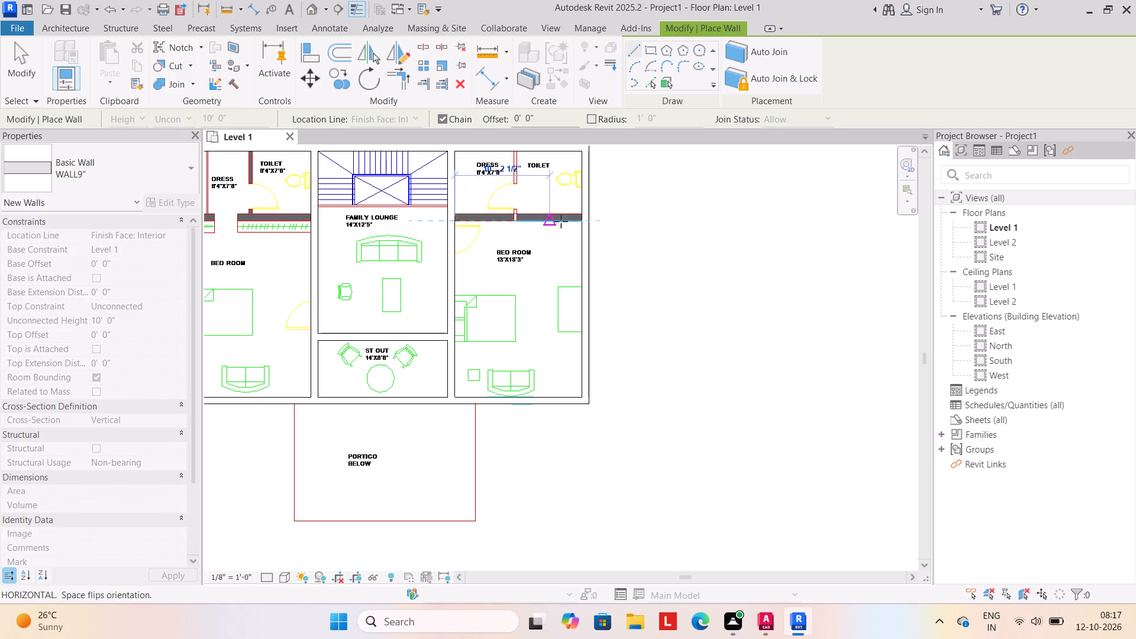
pyautogui.click(580, 218)
pyautogui.press('Escape')
# Draw the WALL9" cross wall between the left bedroom and its dress and toilet rooms, continuing across the opening.
pyautogui.scroll(-3, 572, 255)
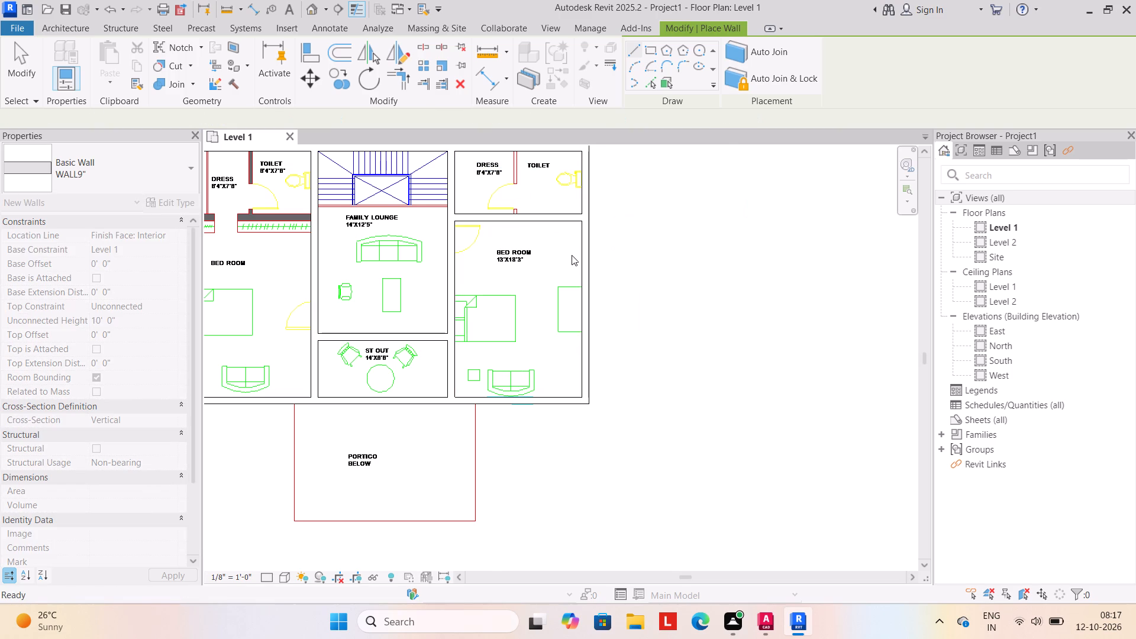
pyautogui.scroll(-5, 572, 255)
pyautogui.moveTo(544, 263); pyautogui.dragTo(712, 335, button='middle')
pyautogui.scroll(4, 673, 309)
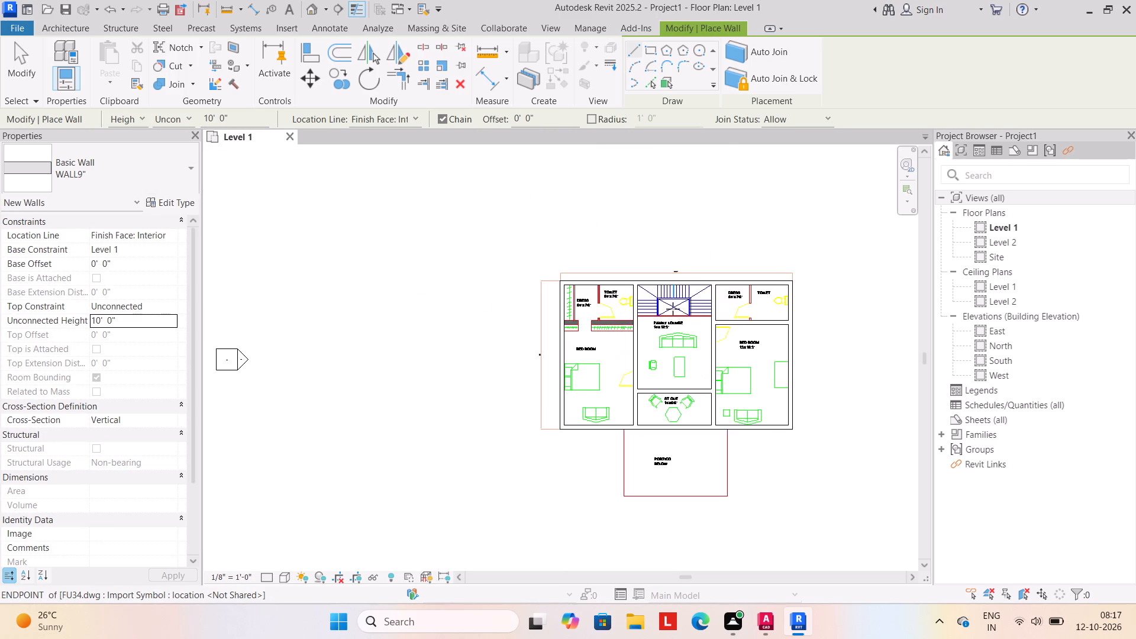
pyautogui.scroll(5, 687, 315)
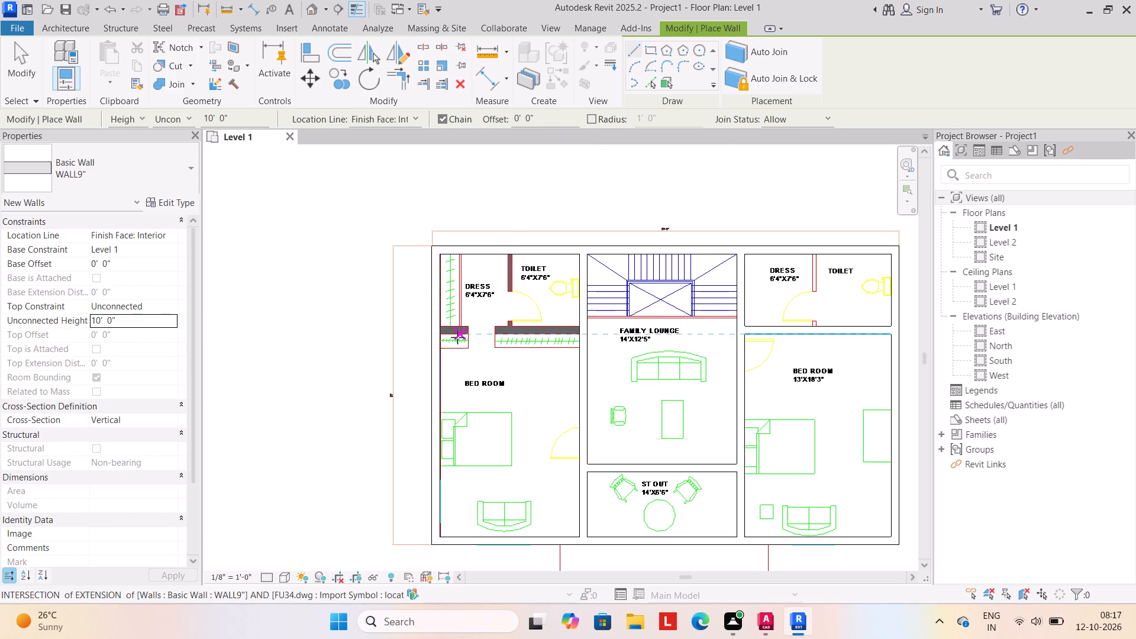
pyautogui.scroll(2, 457, 337)
pyautogui.click(436, 331)
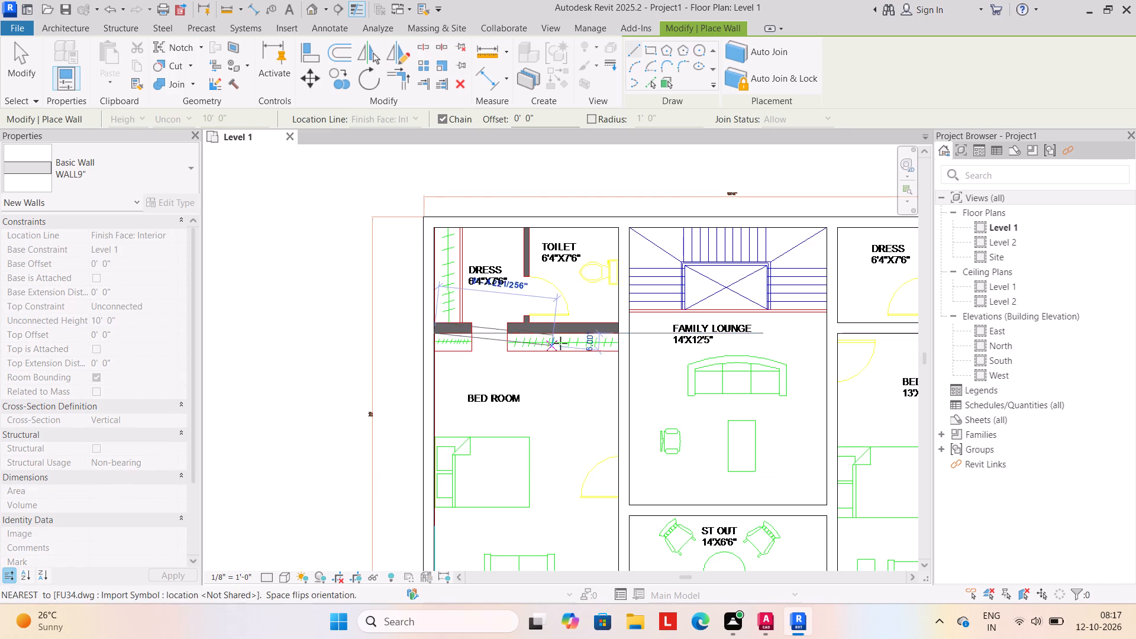
pyautogui.click(621, 328)
pyautogui.press('Escape')
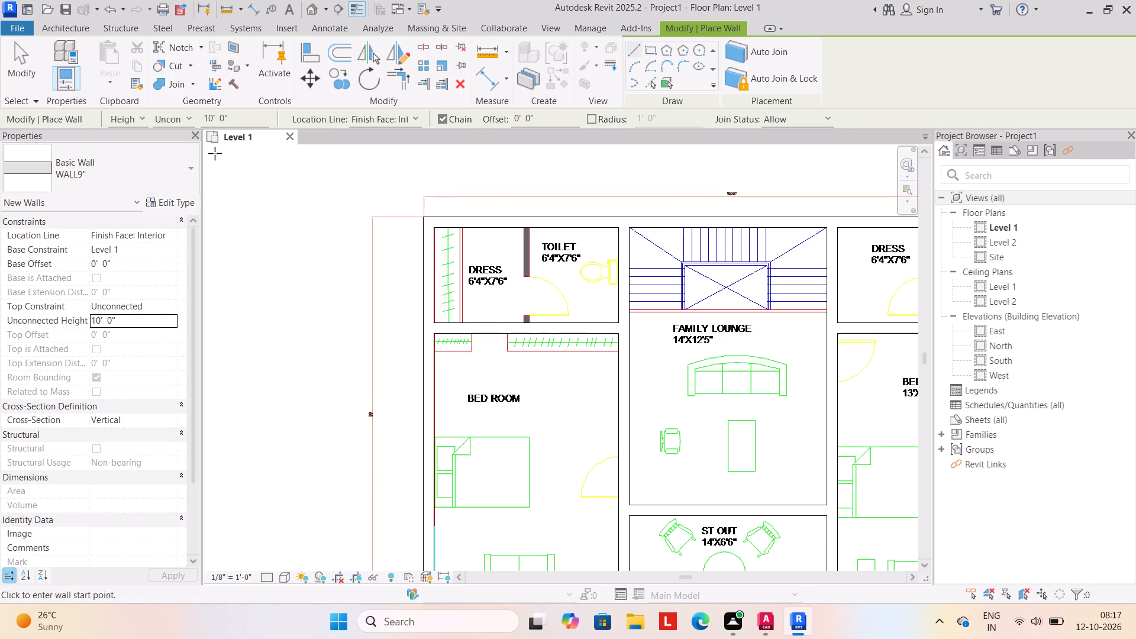
# Duplicate the WALL9" wall type as WALL4.5".
pyautogui.click(174, 204)
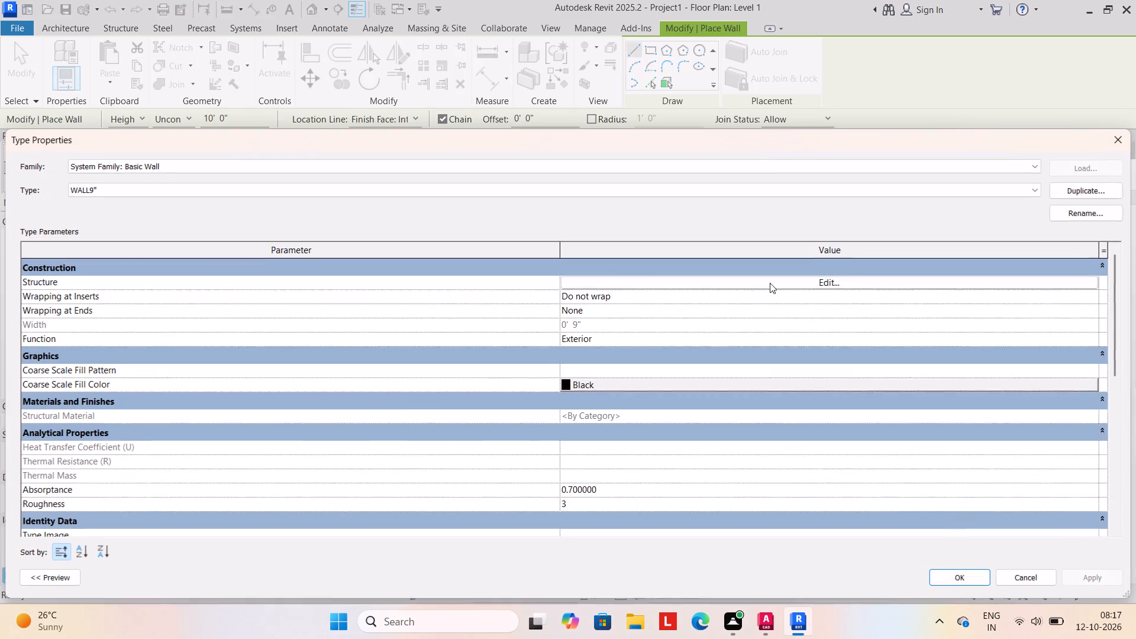
pyautogui.click(1070, 189)
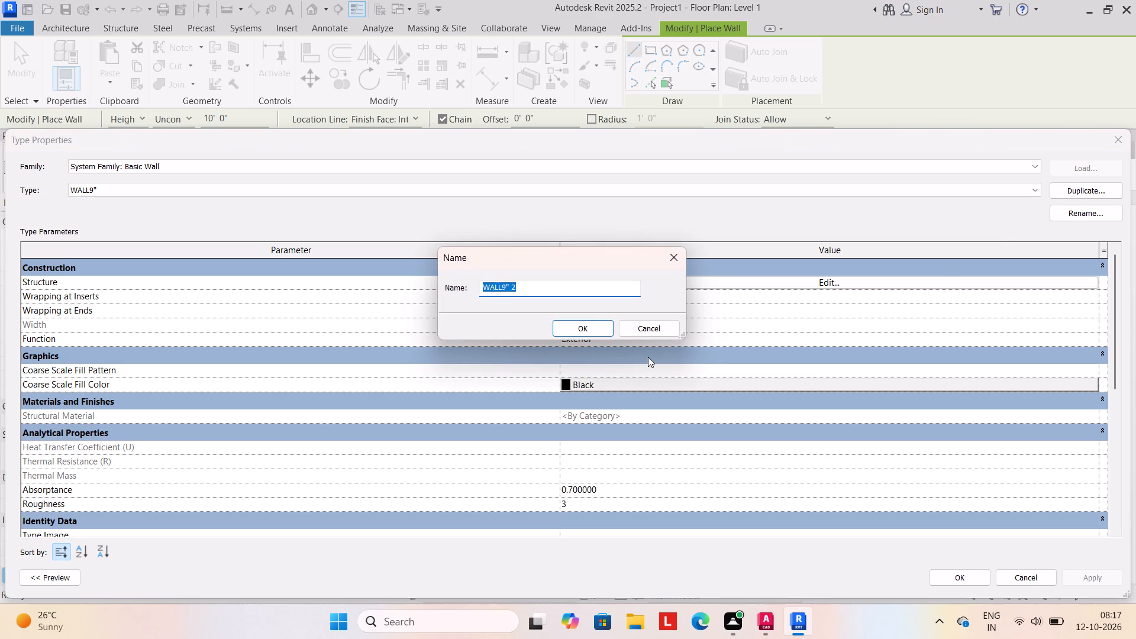
pyautogui.write('WALL4.5"')
pyautogui.click(584, 322)
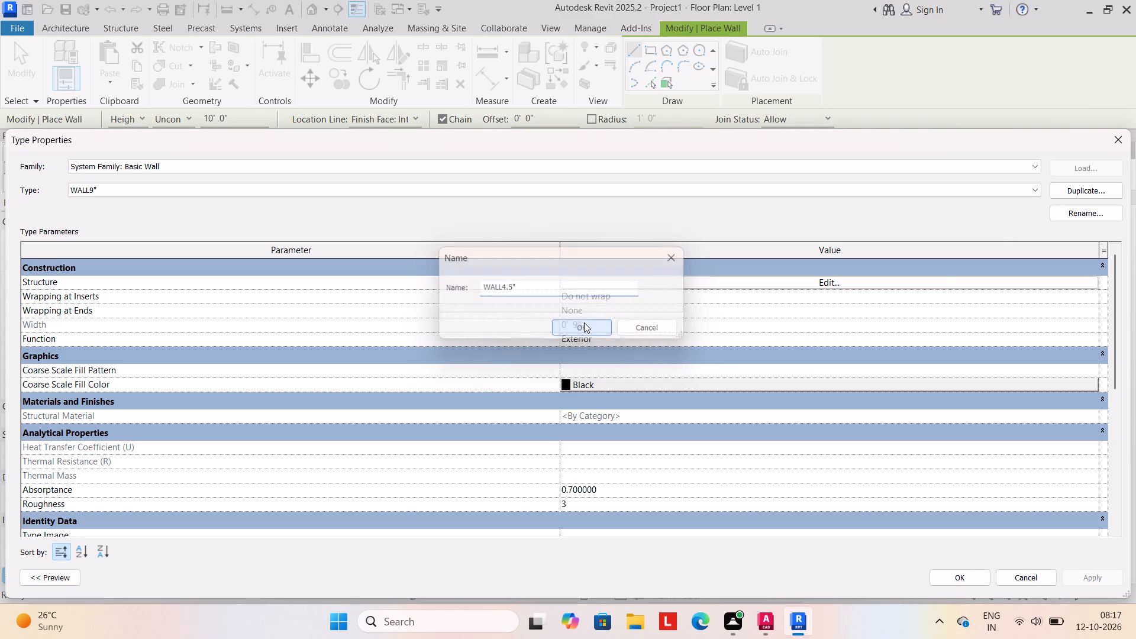
# Set the structure layer thickness of the WALL4.5" type to 4.5" and apply the type changes.
pyautogui.click(734, 281)
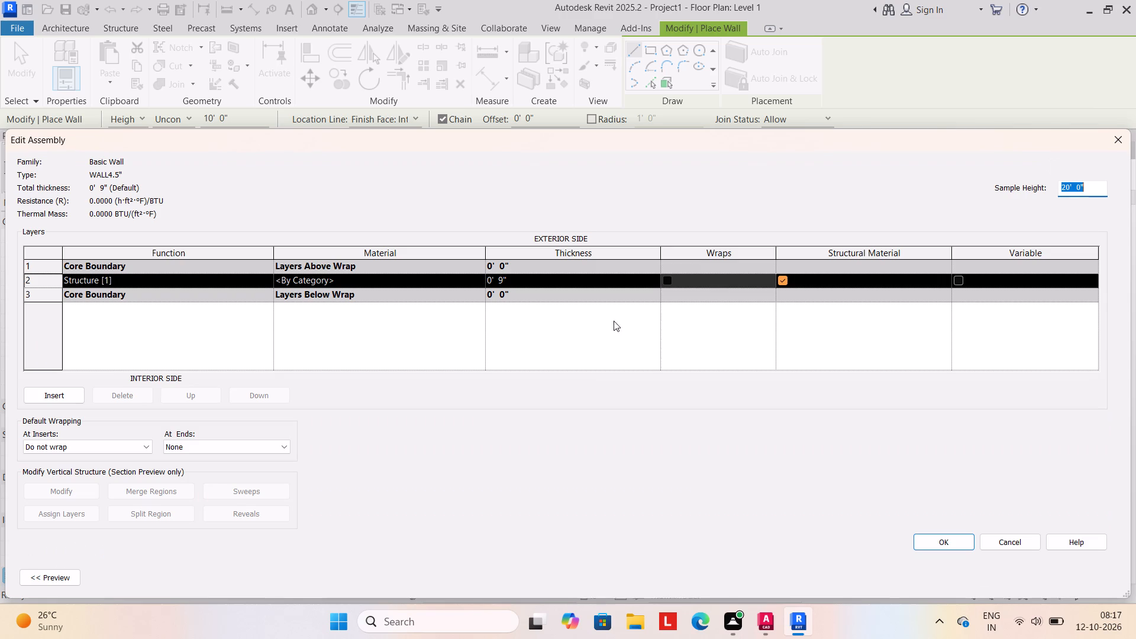
pyautogui.click(541, 280)
pyautogui.write('4.5"')
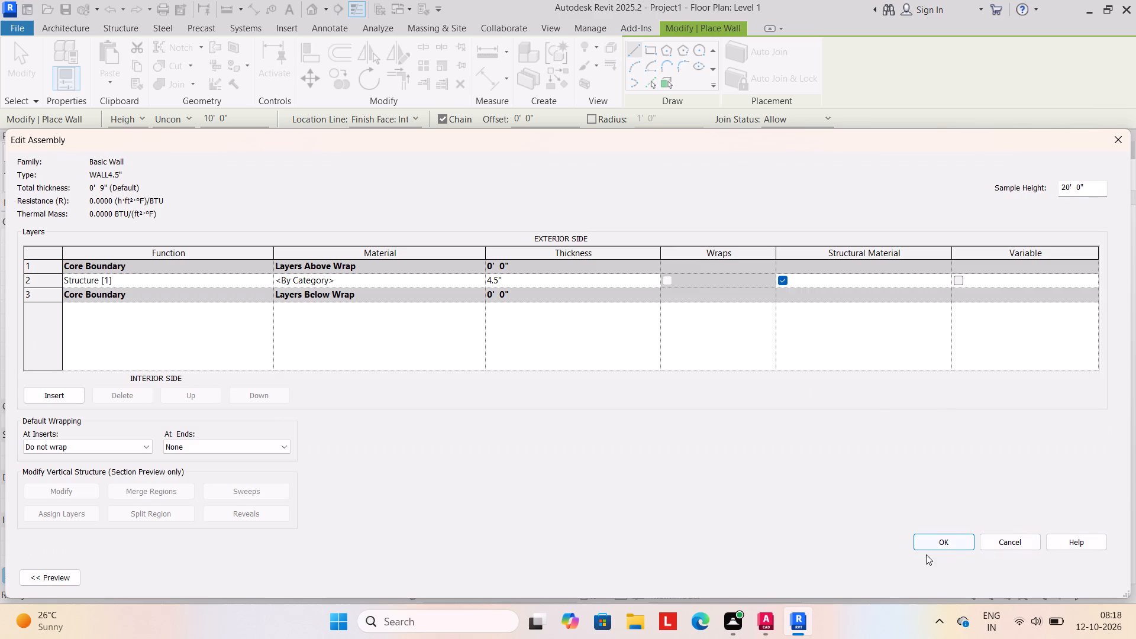
pyautogui.click(938, 537)
pyautogui.click(1116, 580)
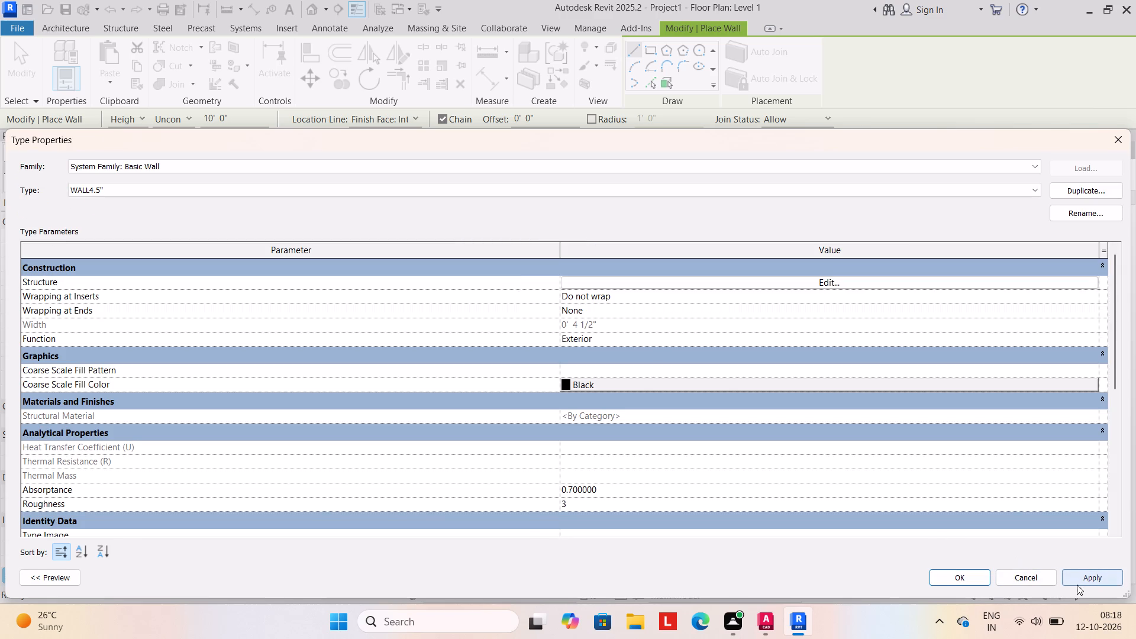
pyautogui.click(974, 580)
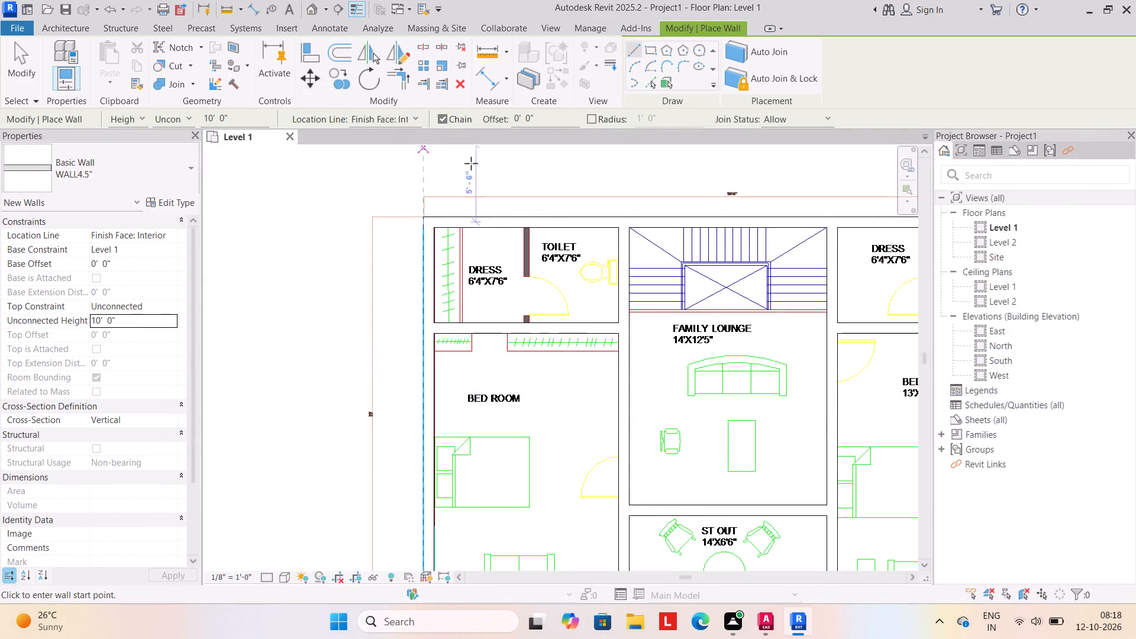
# Draw the WALL4.5" partition between the dress and toilet beside the left bedroom, from the outer wall to the cross wall.
pyautogui.scroll(3, 552, 225)
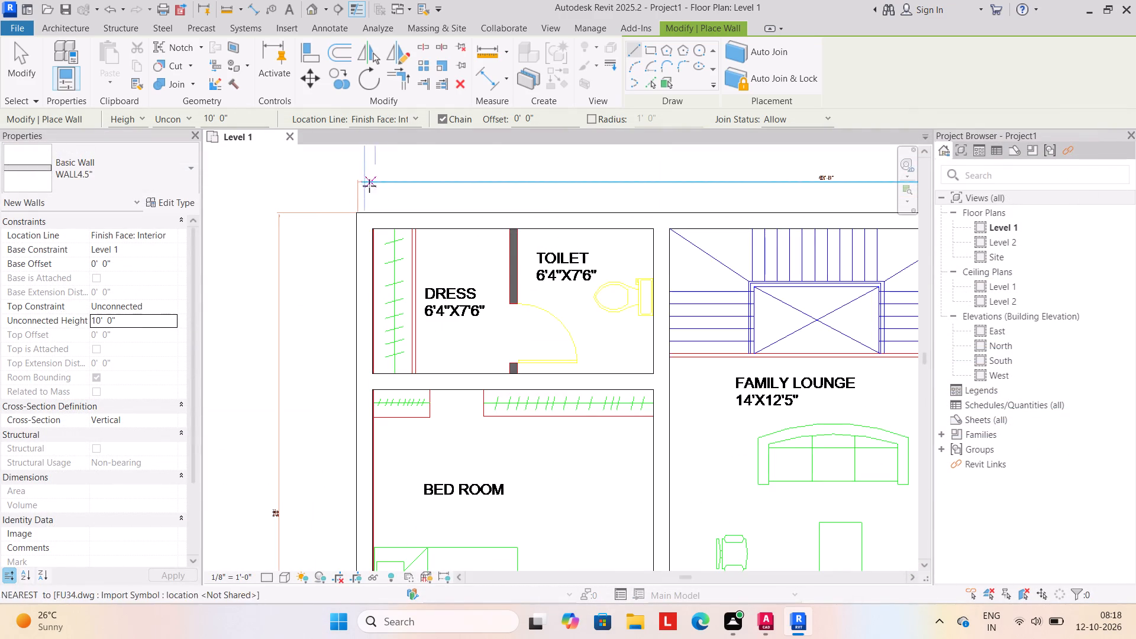
pyautogui.scroll(2, 535, 292)
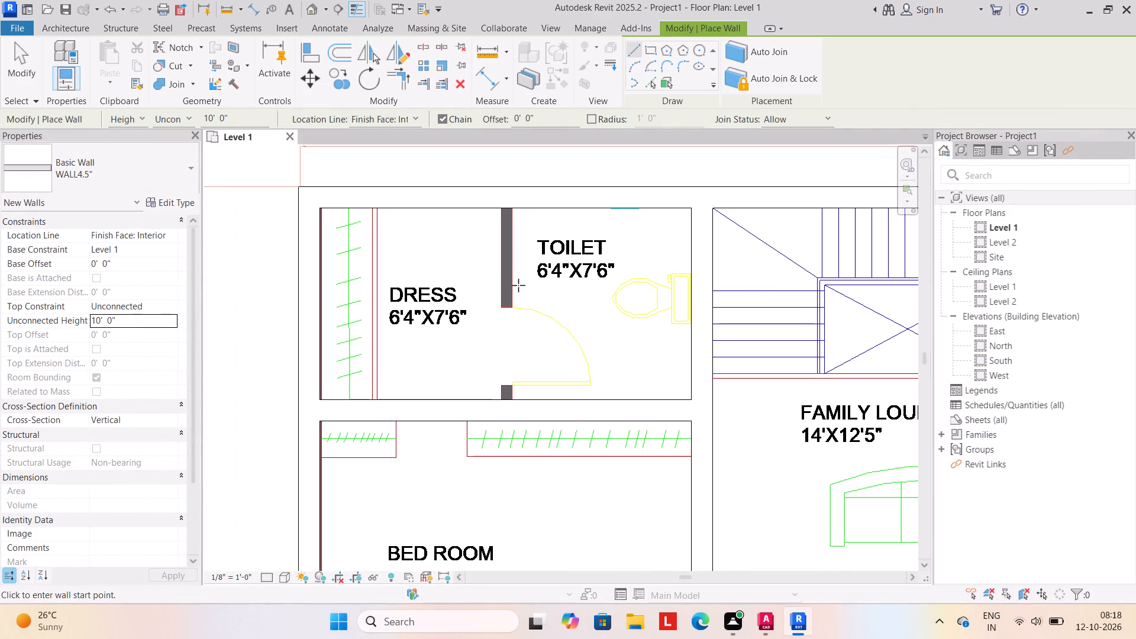
pyautogui.click(504, 205)
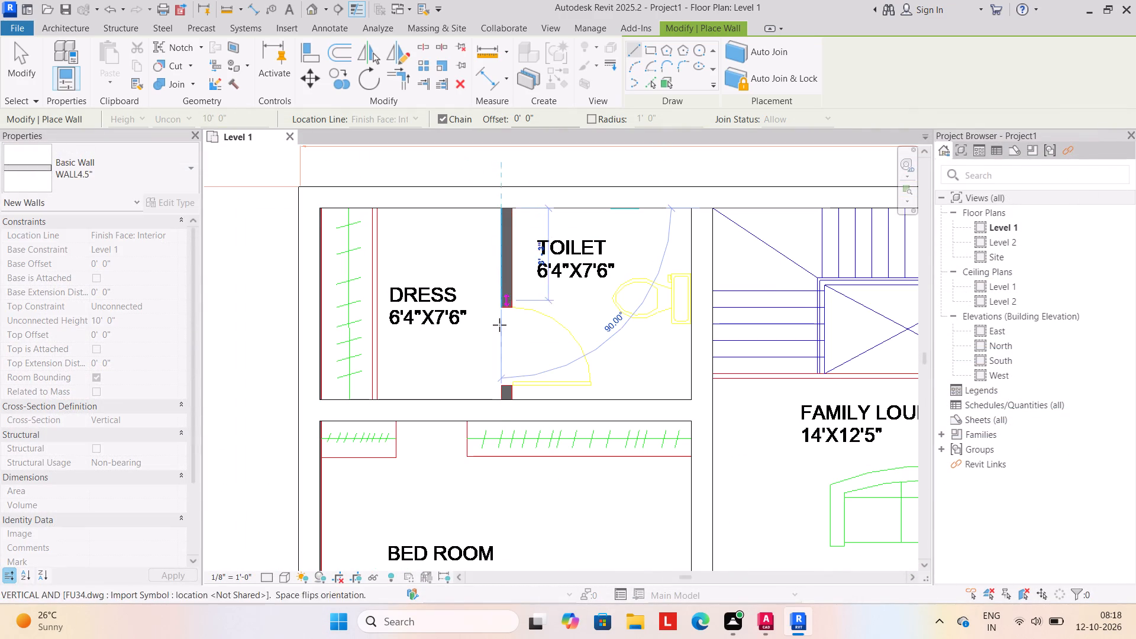
pyautogui.click(504, 397)
pyautogui.press('Escape')
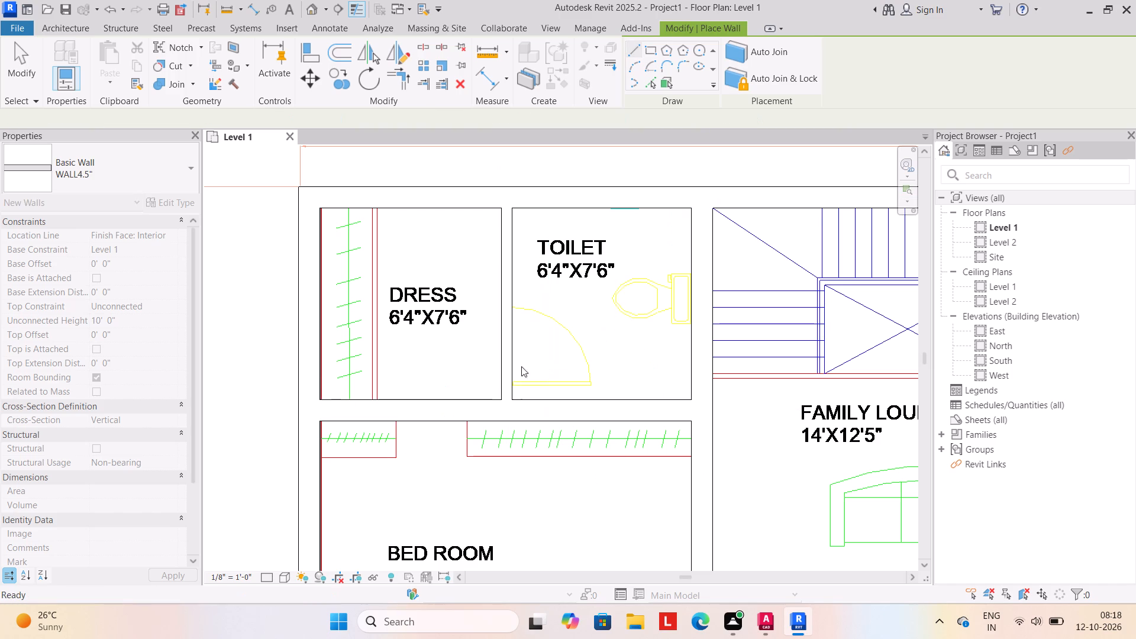
# Draw the WALL4.5" partition between the dress and toilet of the 13'X18'3" bedroom, continuing across the door opening, and finish wall placement.
pyautogui.scroll(-5, 528, 349)
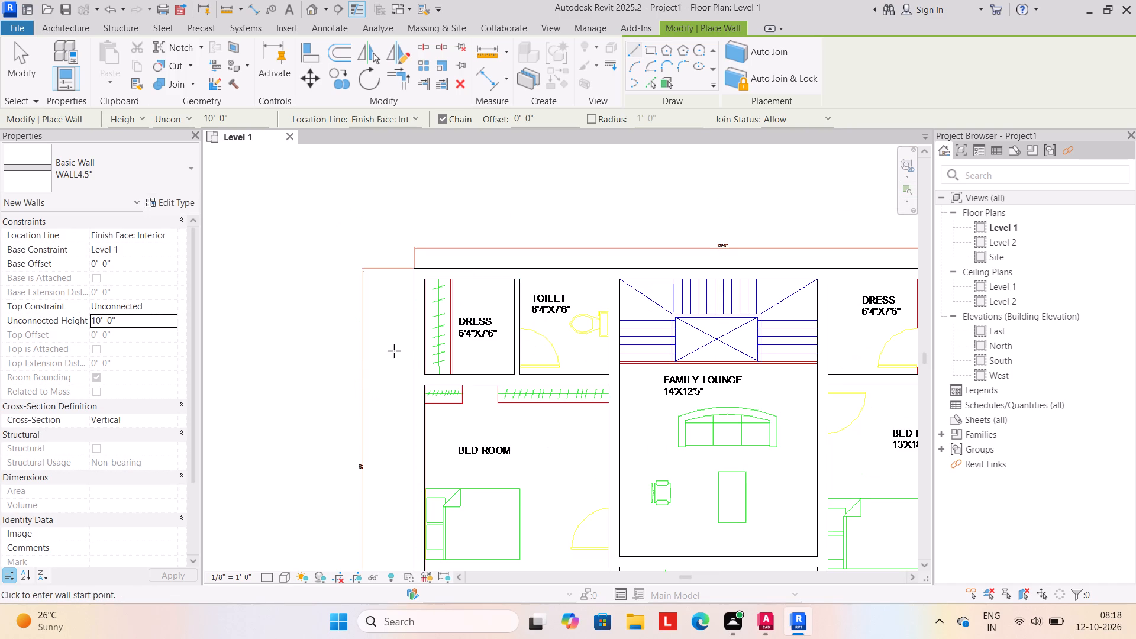
pyautogui.scroll(-5, 402, 341)
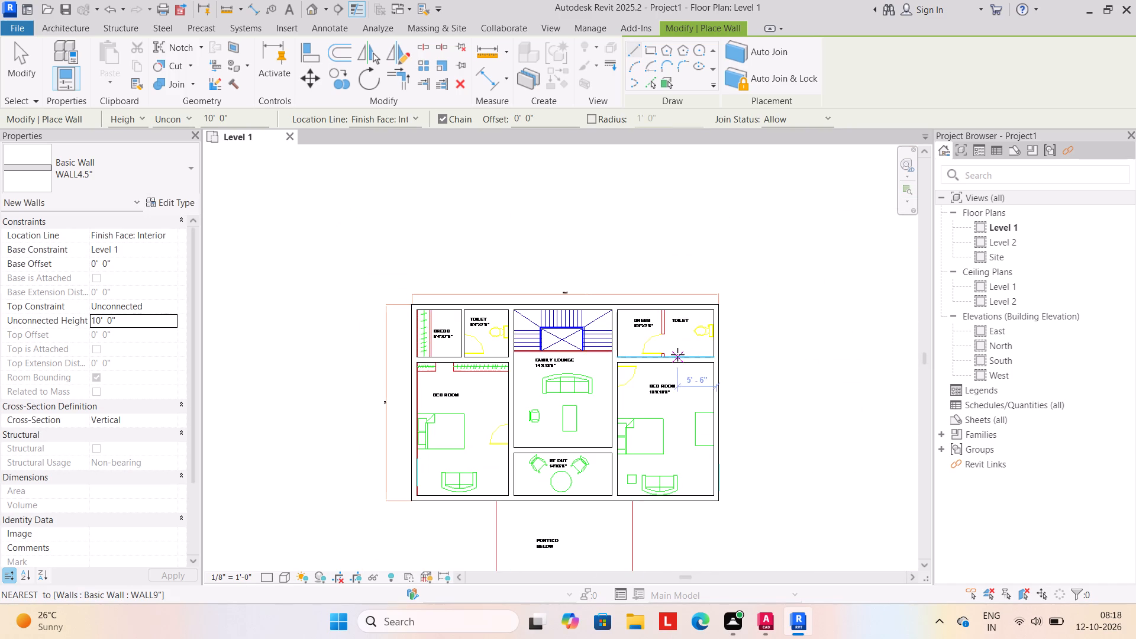
pyautogui.scroll(8, 679, 358)
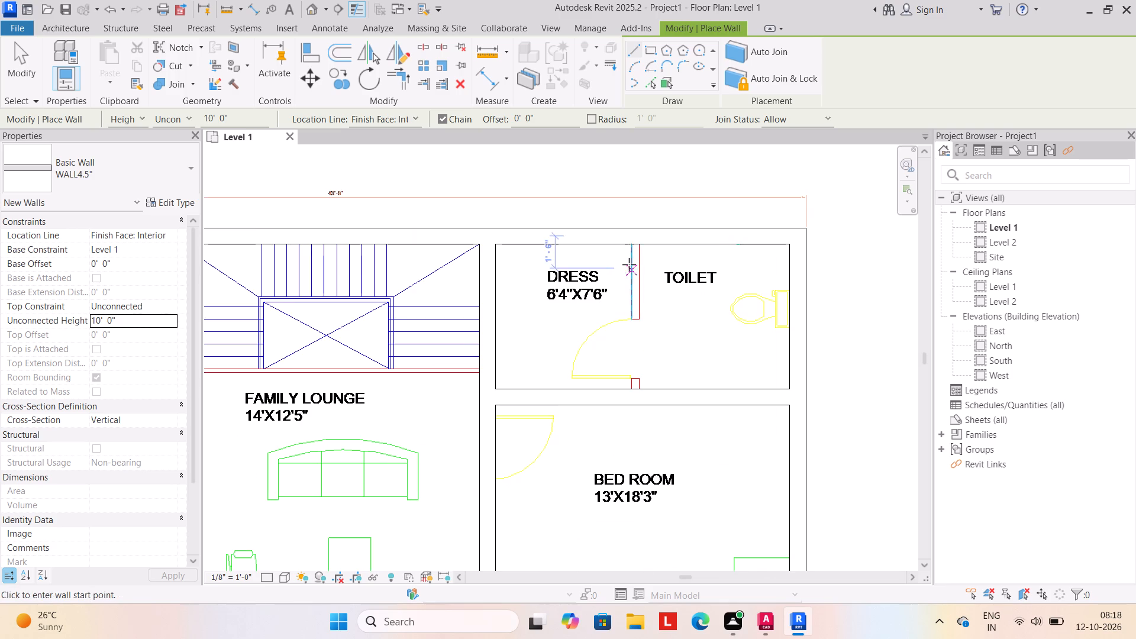
pyautogui.click(629, 242)
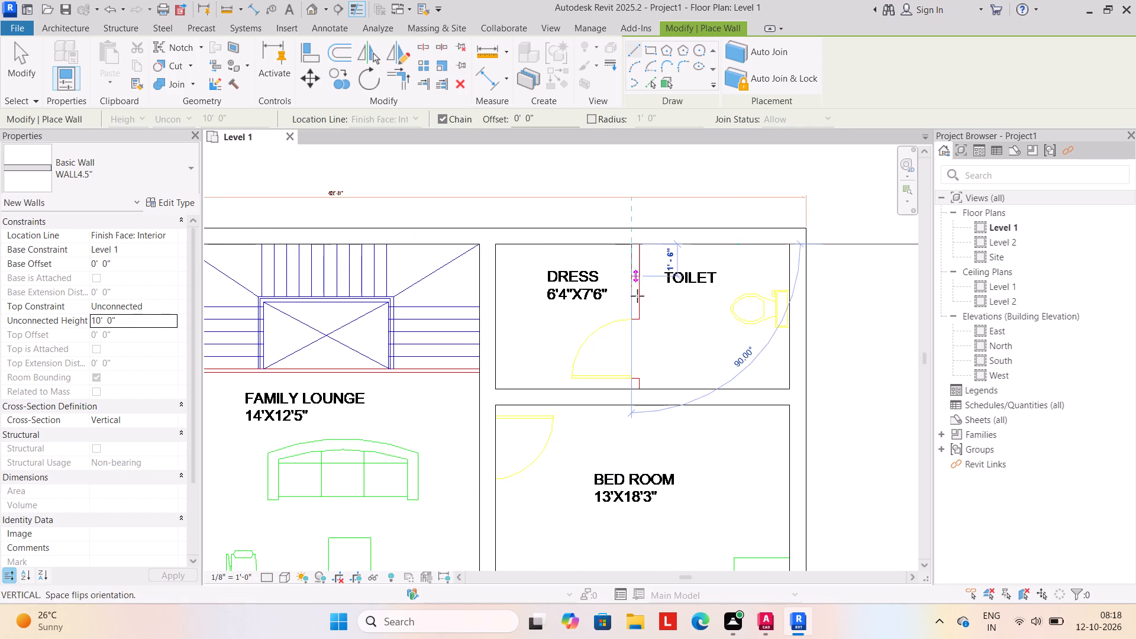
pyautogui.click(631, 391)
pyautogui.press('Escape')
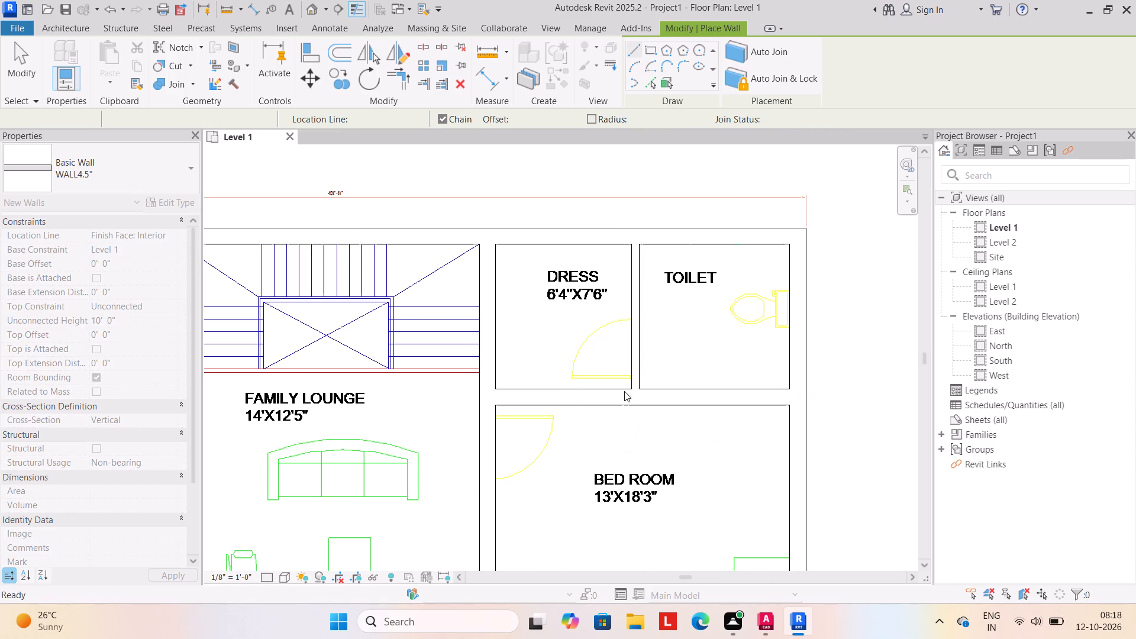
pyautogui.scroll(-6, 620, 391)
pyautogui.moveTo(619, 386); pyautogui.dragTo(661, 280, button='middle')
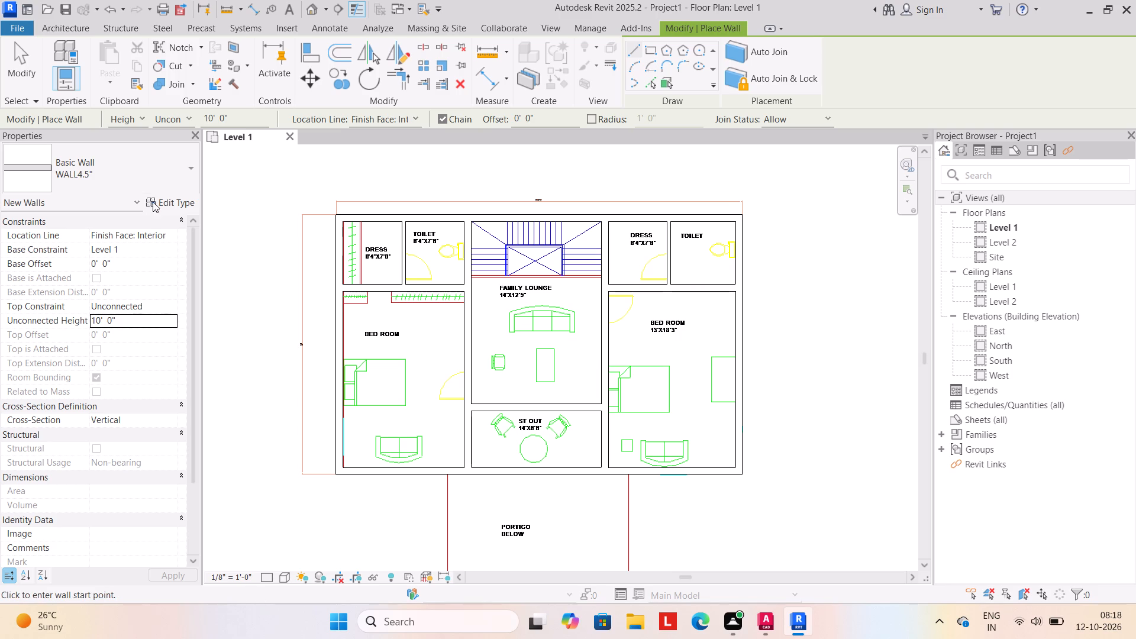
pyautogui.press('Escape')
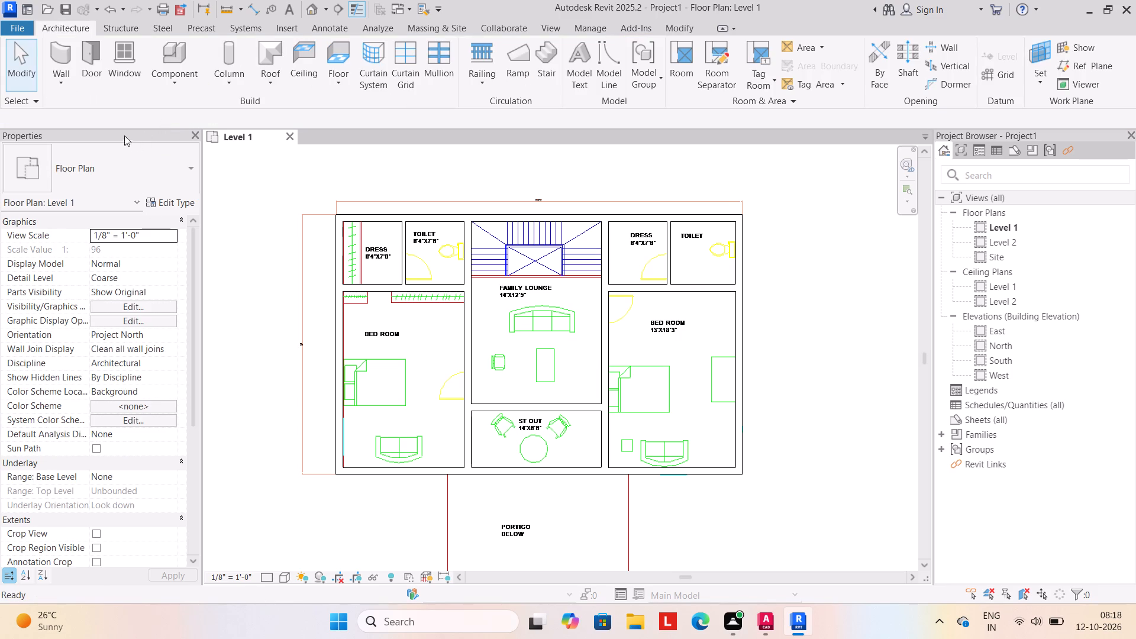
# Open the default 3D view and set its visual style to Shaded.
pyautogui.click(326, 11)
pyautogui.click(334, 21)
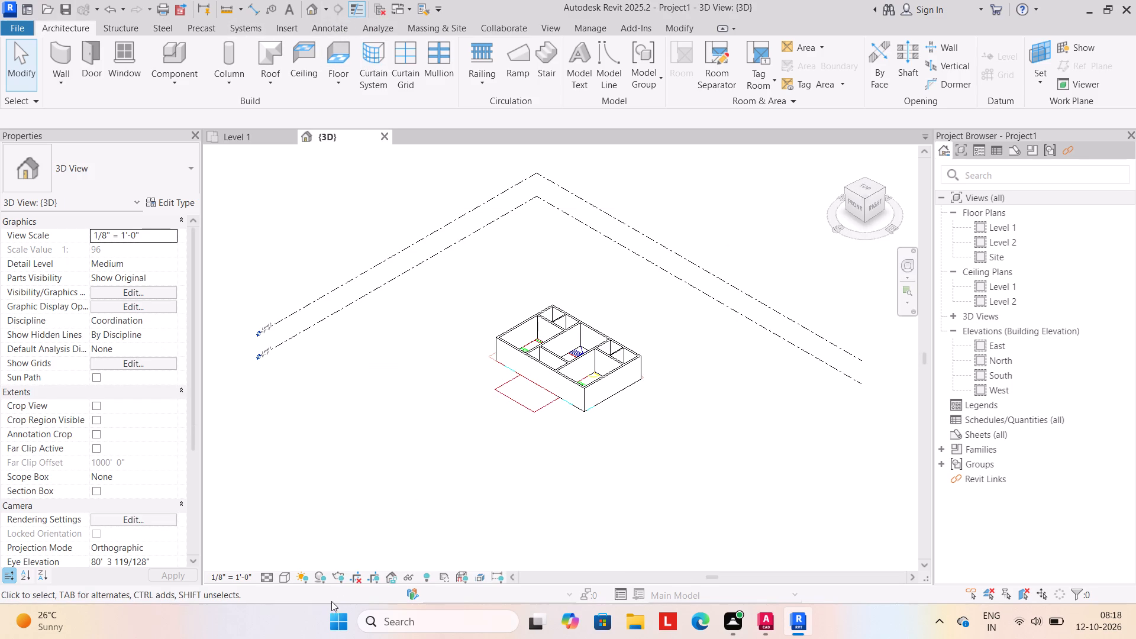
pyautogui.click(278, 580)
pyautogui.click(315, 518)
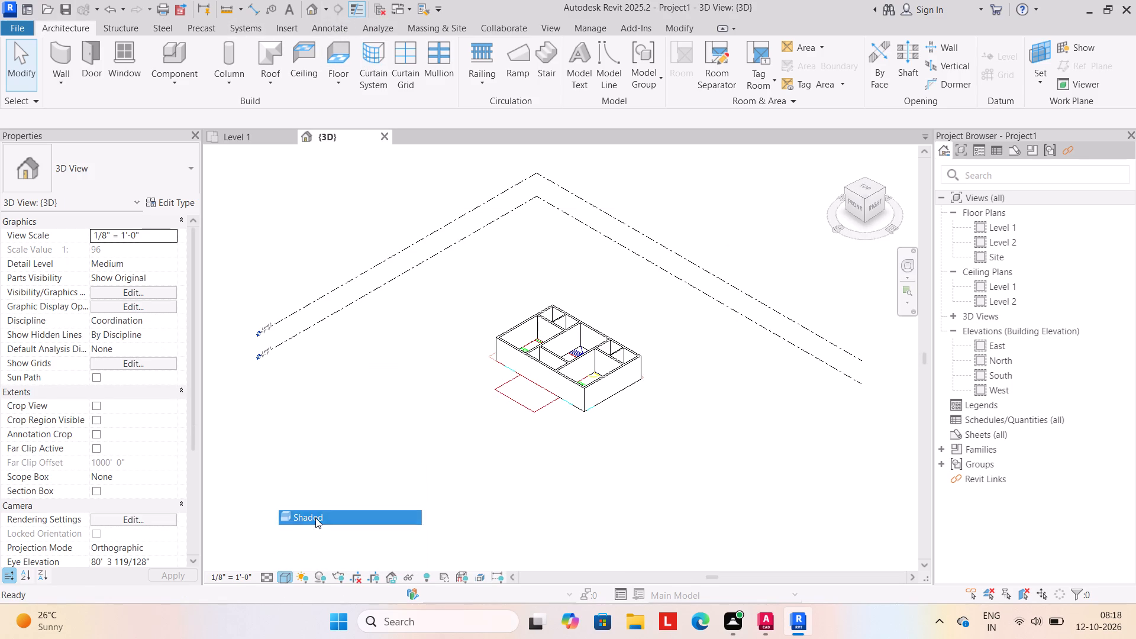
# Examine the modelled walls in 3D from the front and above, and return to the Level 1 floor plan.
pyautogui.keyDown('shift'); pyautogui.moveTo(475, 469); pyautogui.dragTo(546, 515, button='middle'); pyautogui.keyUp('shift')
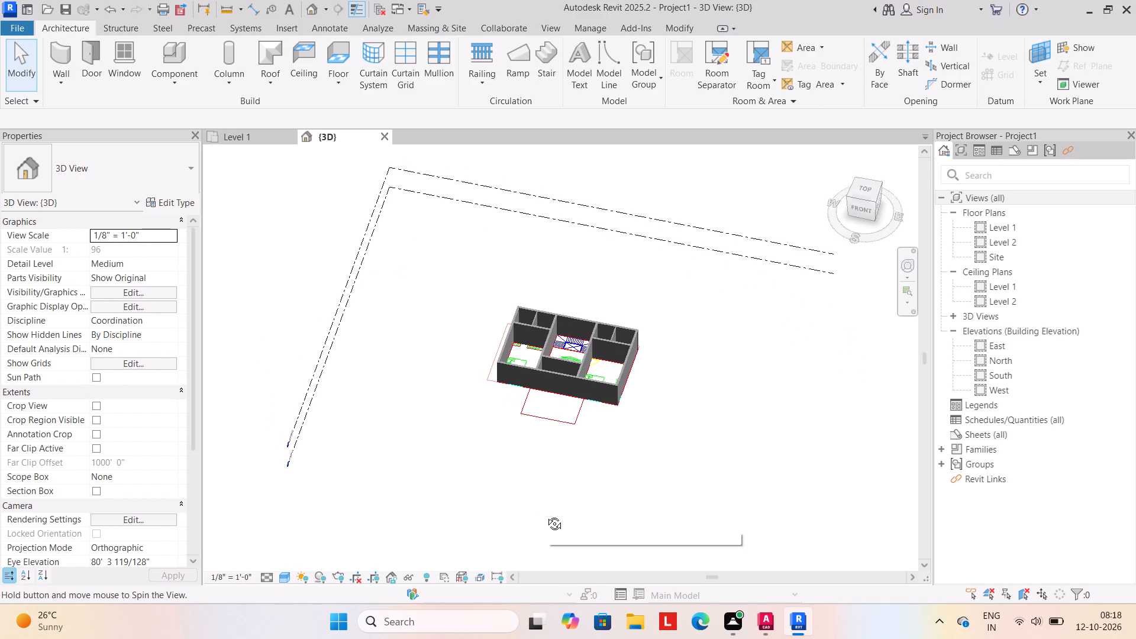
pyautogui.keyDown('shift'); pyautogui.moveTo(546, 515); pyautogui.dragTo(579, 518, button='middle'); pyautogui.keyUp('shift')
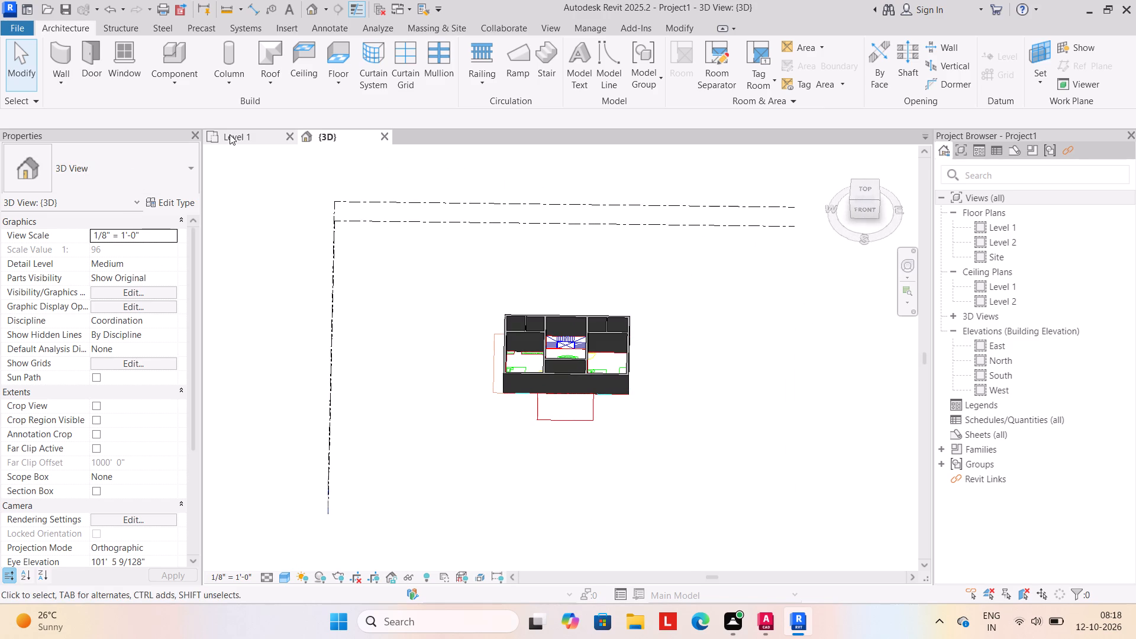
pyautogui.click(230, 134)
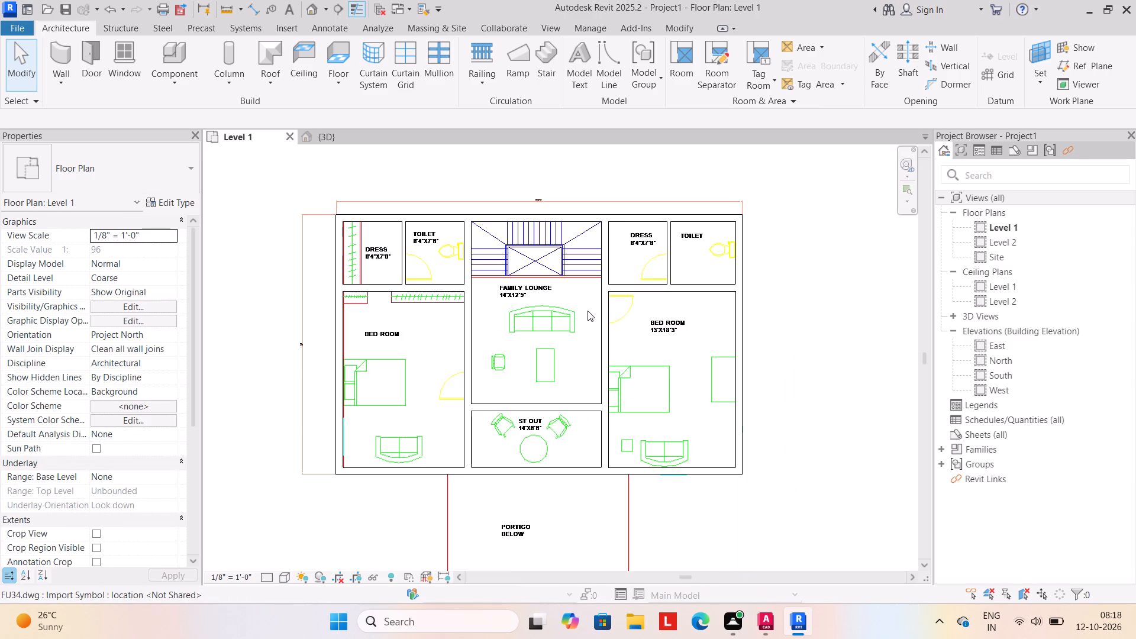
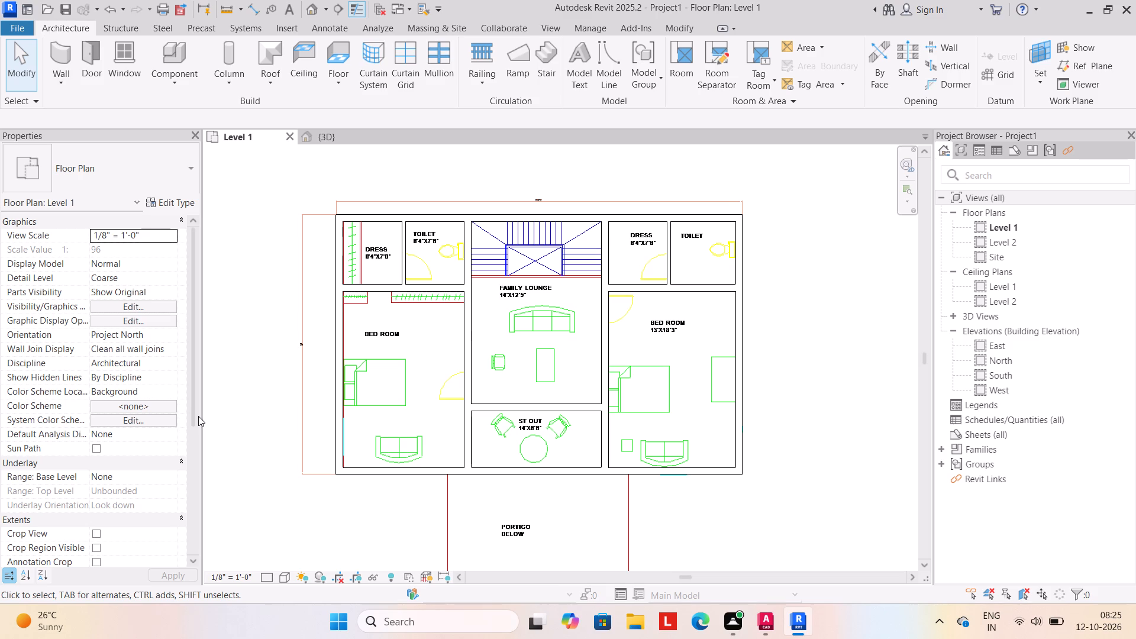
# Start a sketched stair run and draw its outer boundary along three stairwell walls, about 6', 14' and 6' long.
pyautogui.scroll(1, 0, 335)
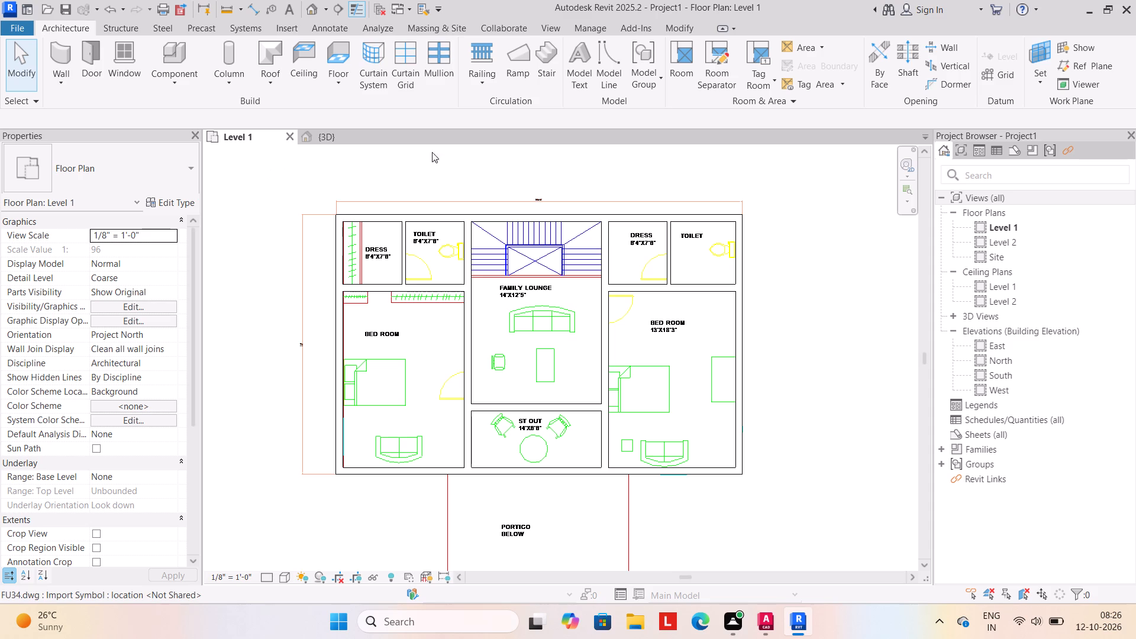
pyautogui.scroll(2, 568, 227)
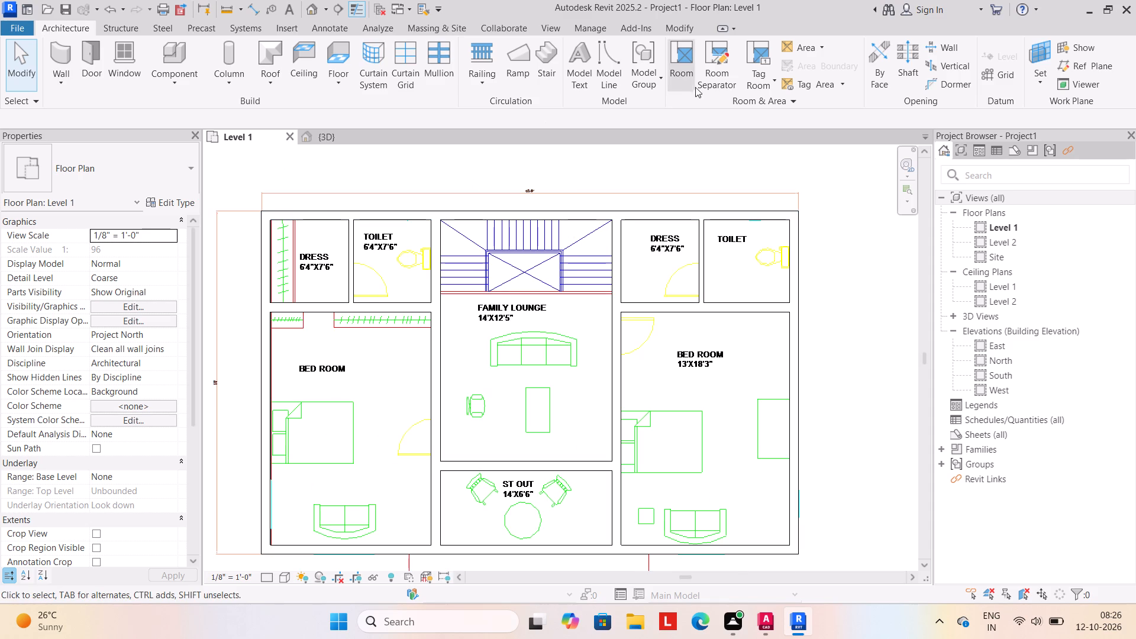
pyautogui.click(547, 67)
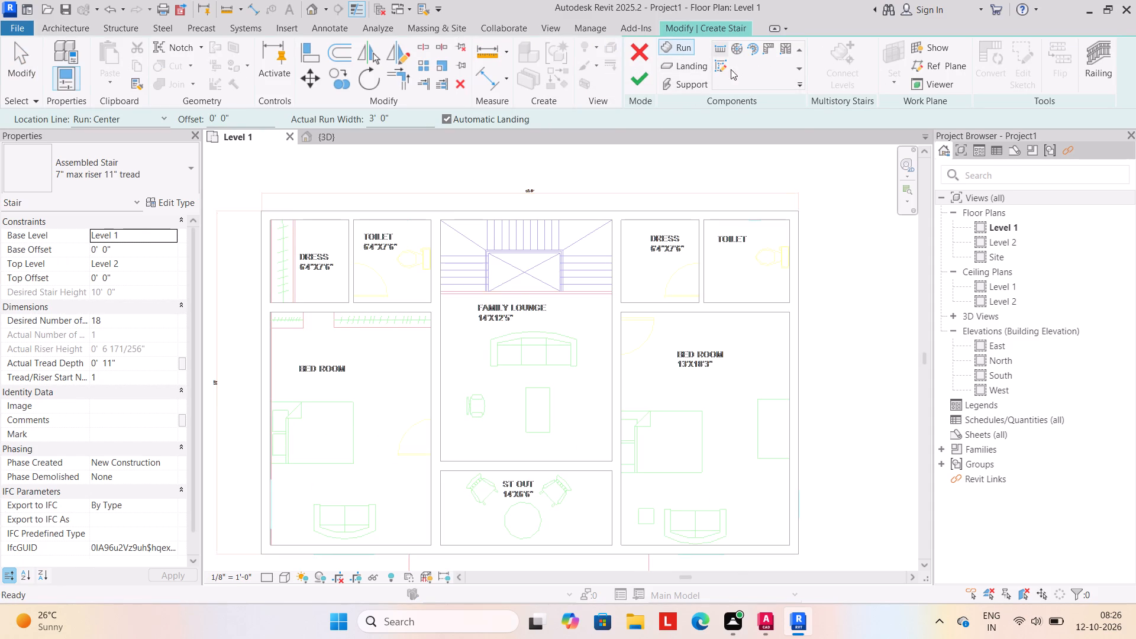
pyautogui.click(717, 64)
pyautogui.click(687, 48)
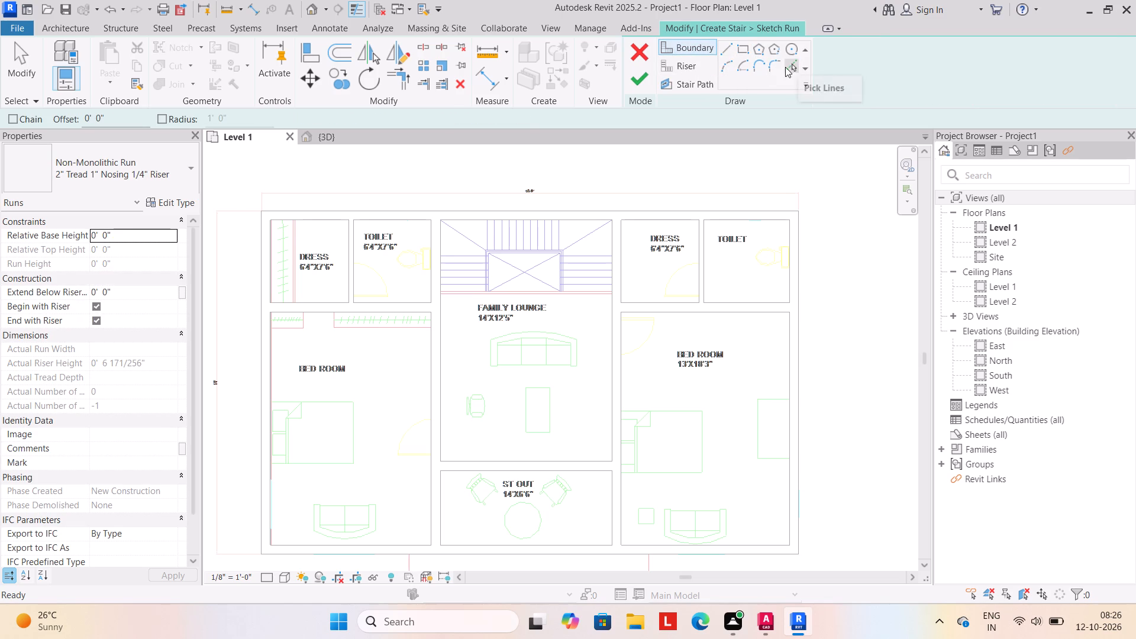
pyautogui.click(723, 54)
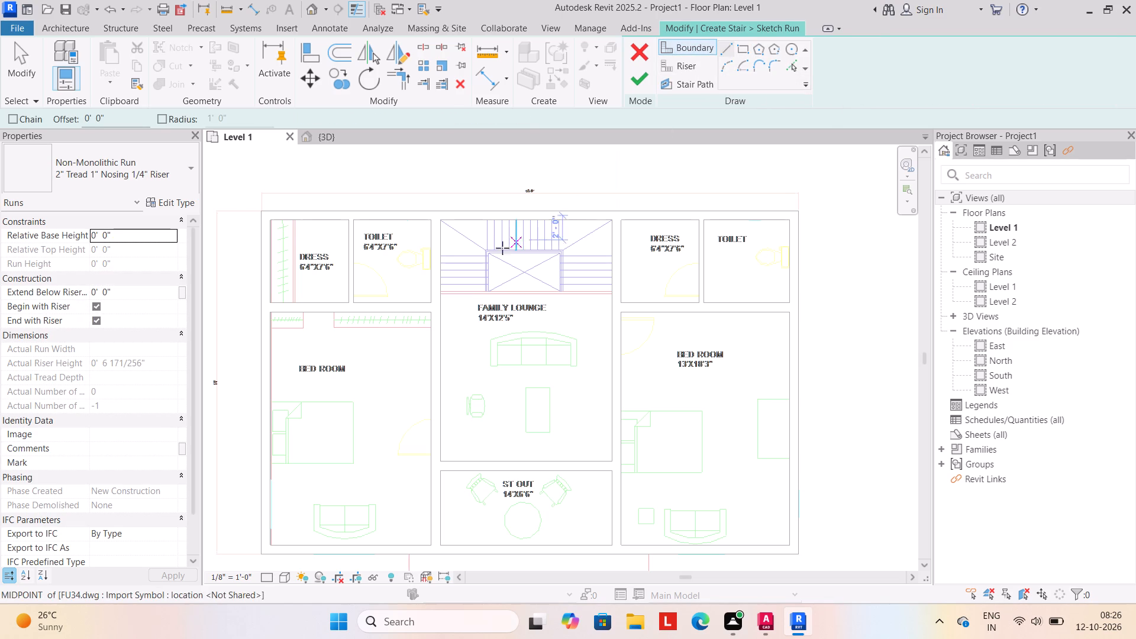
pyautogui.scroll(2, 430, 247)
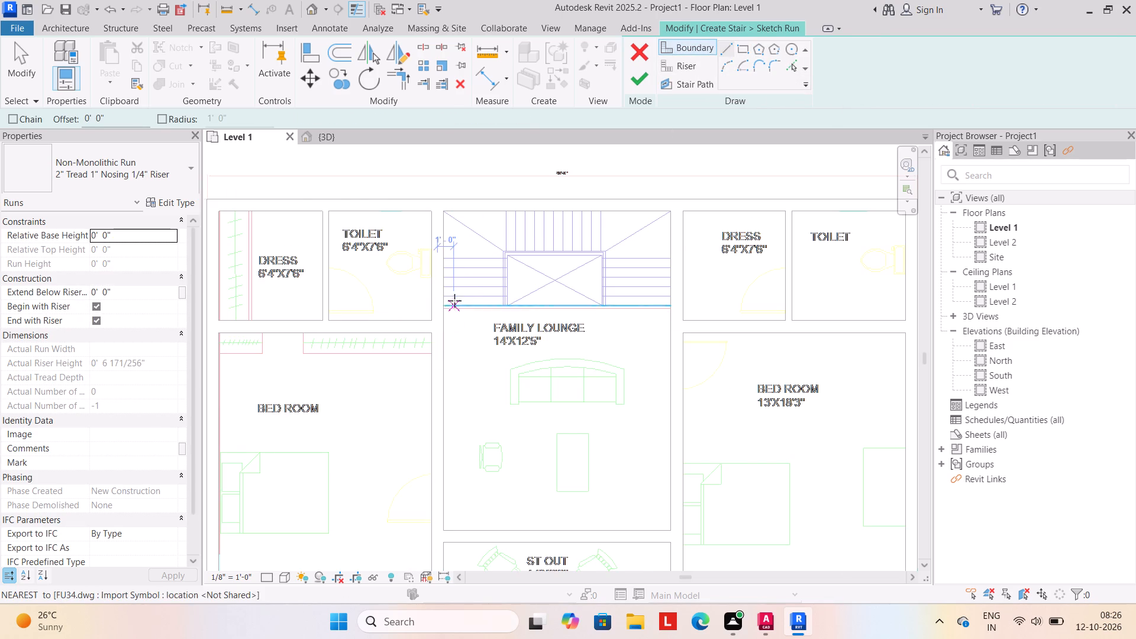
pyautogui.scroll(3, 454, 299)
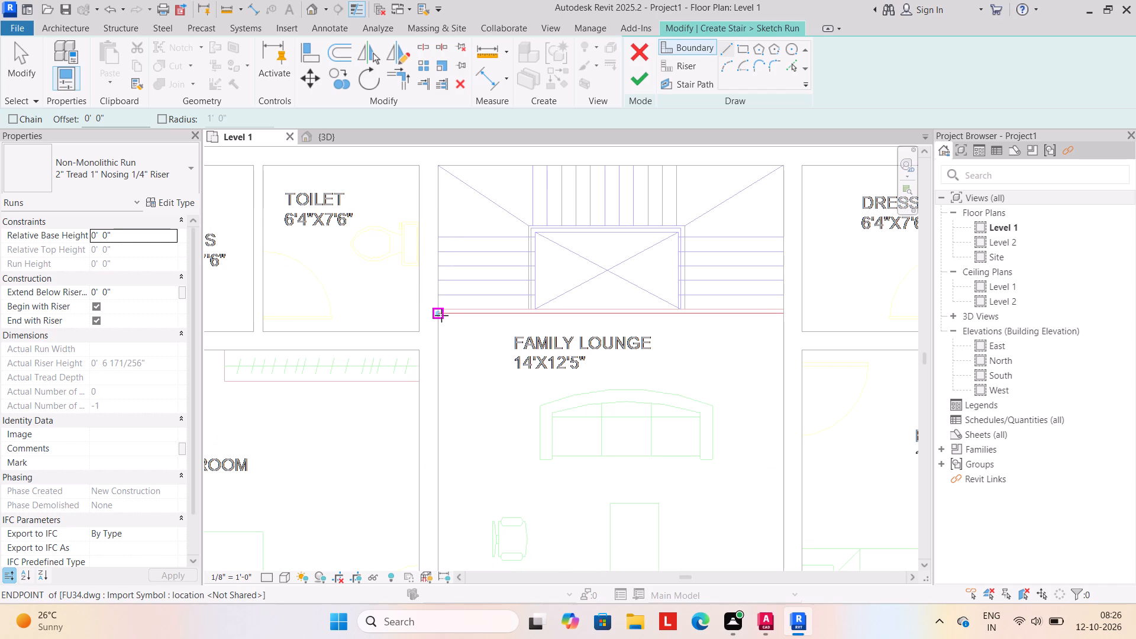
pyautogui.click(440, 314)
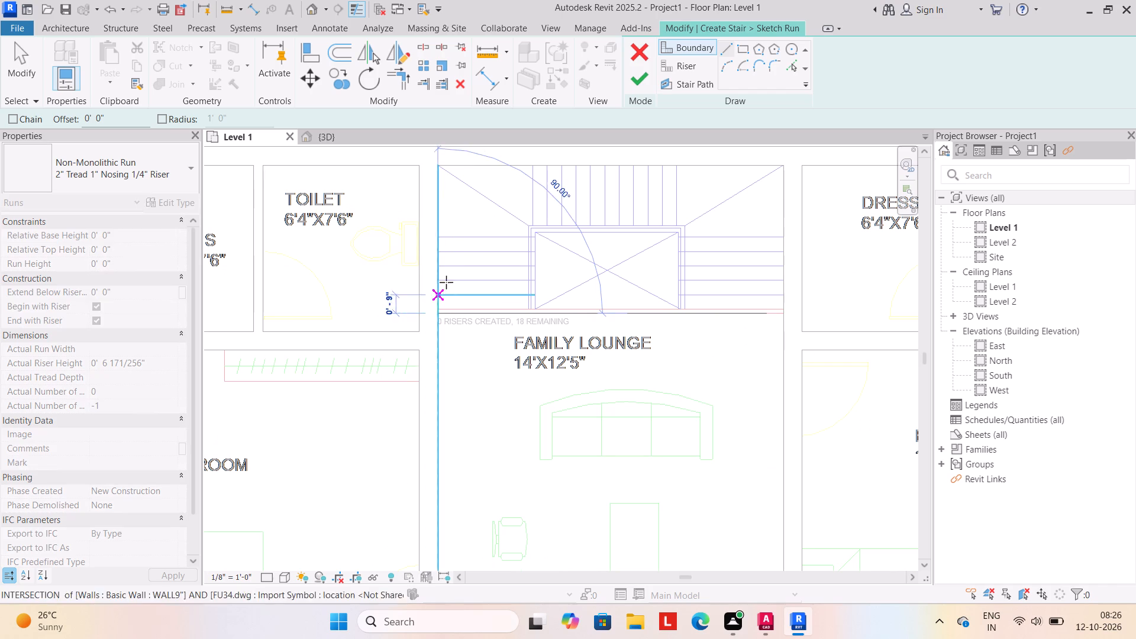
pyautogui.click(437, 167)
pyautogui.click(437, 166)
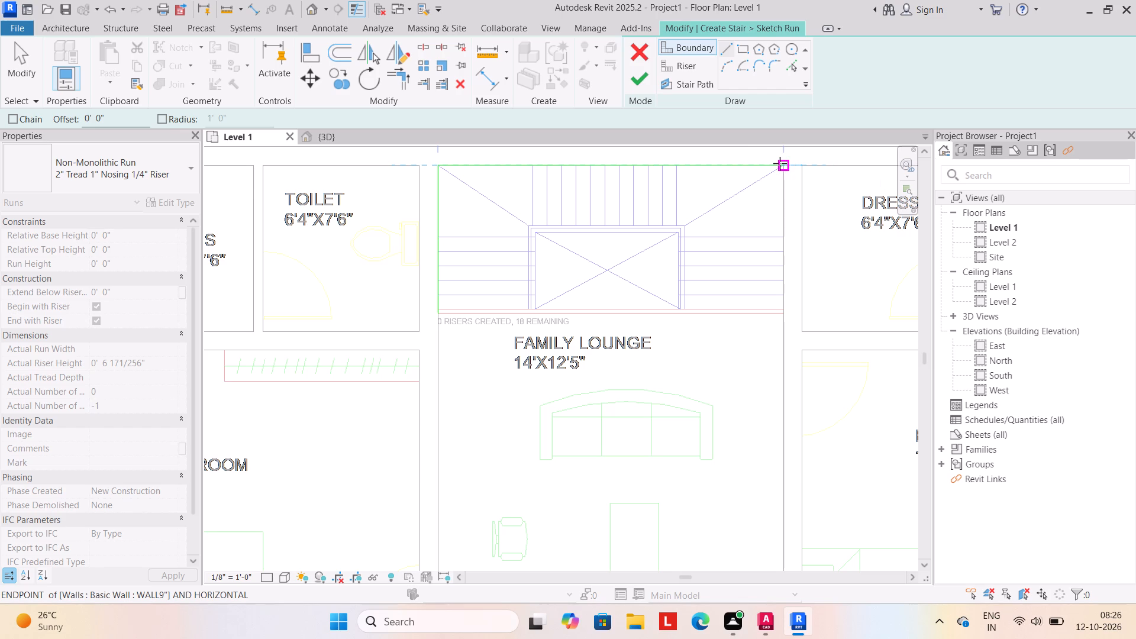
pyautogui.click(780, 163)
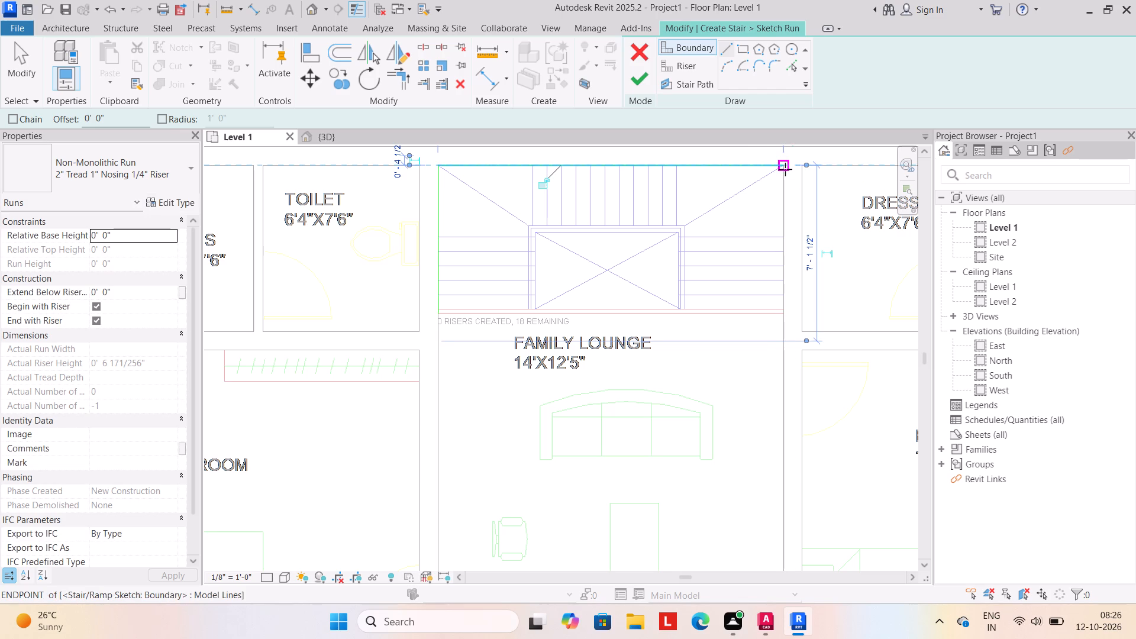
pyautogui.click(785, 169)
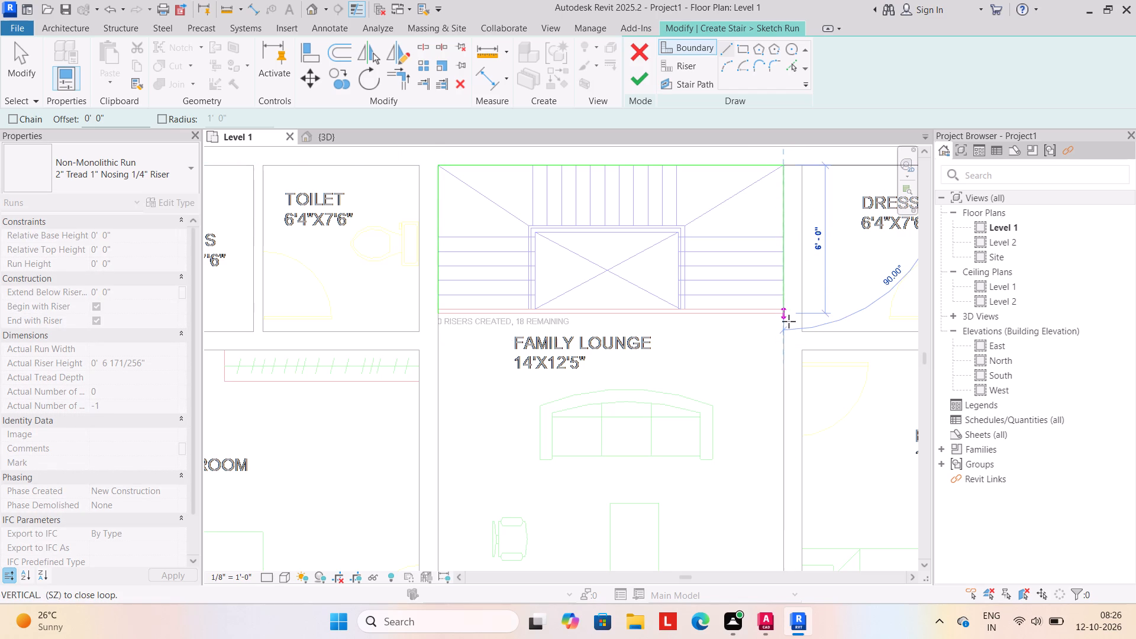
pyautogui.click(789, 317)
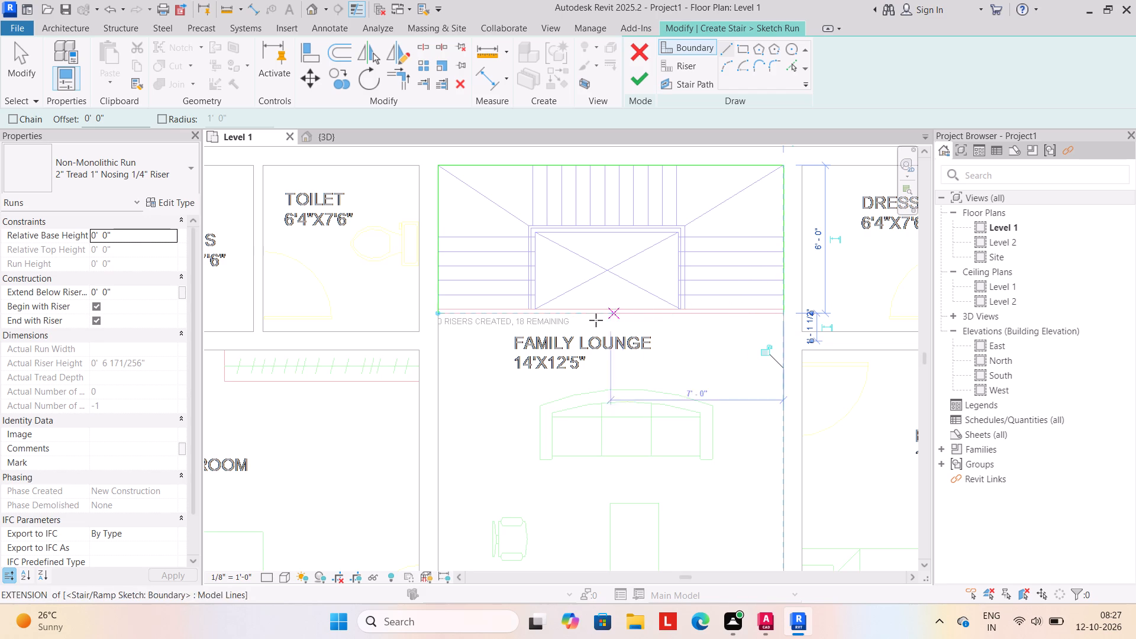
# Draw the run's inner boundary around the stairwell opening, with sides about 3'-4" and a connecting line about 6'-4" long.
pyautogui.scroll(2, 538, 279)
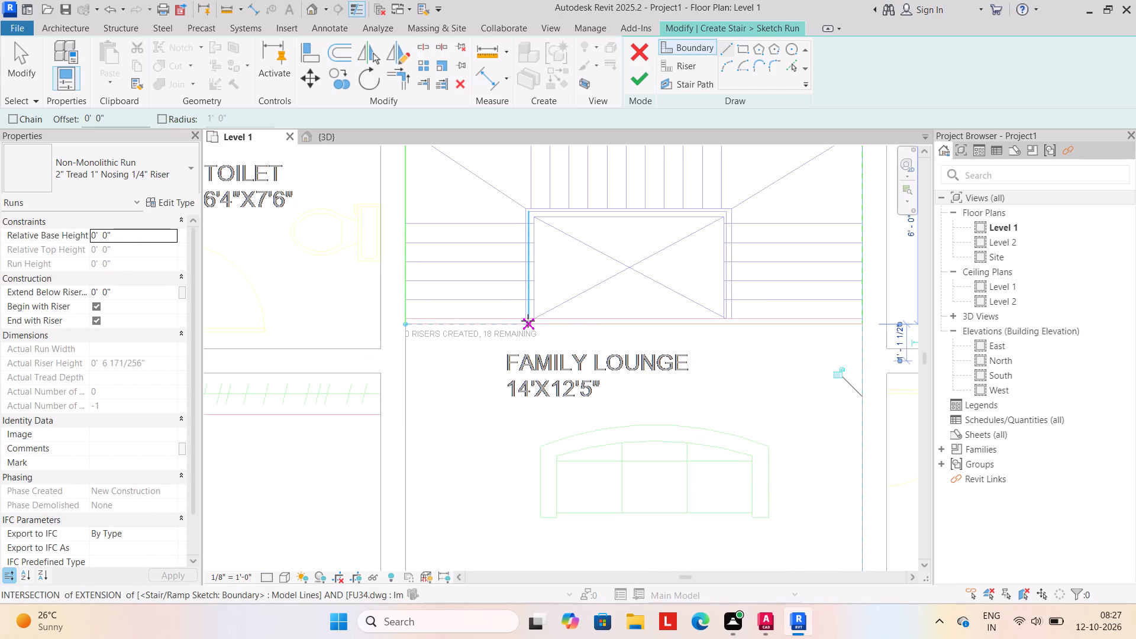
pyautogui.scroll(4, 530, 315)
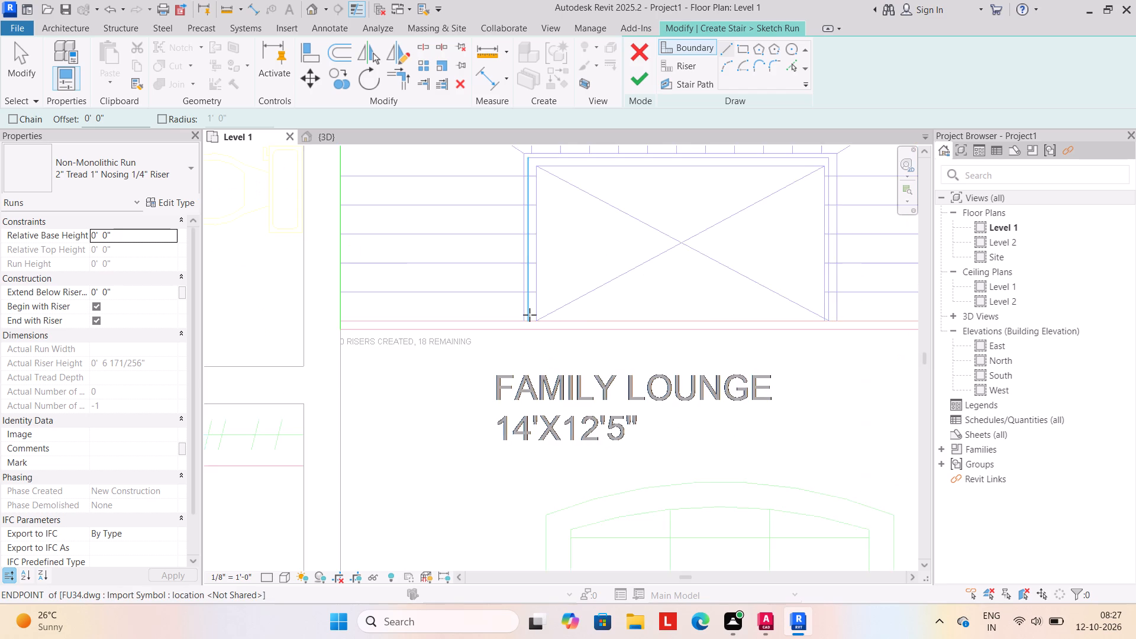
pyautogui.scroll(3, 530, 315)
pyautogui.click(516, 324)
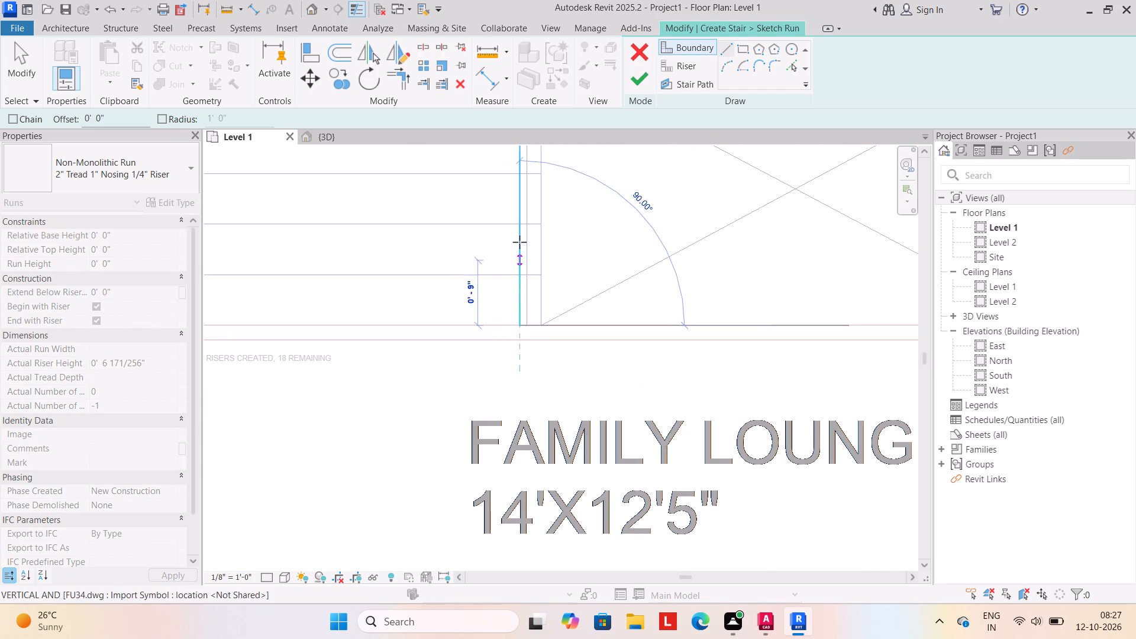
pyautogui.scroll(-2, 524, 156)
pyautogui.moveTo(524, 156); pyautogui.dragTo(484, 372, button='middle')
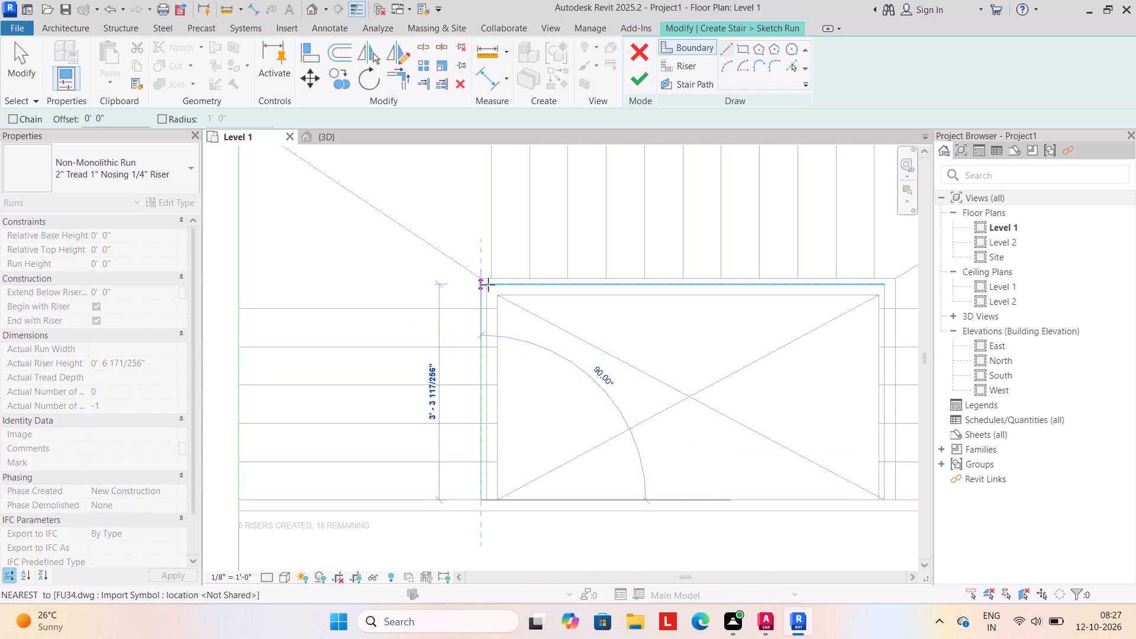
pyautogui.click(483, 277)
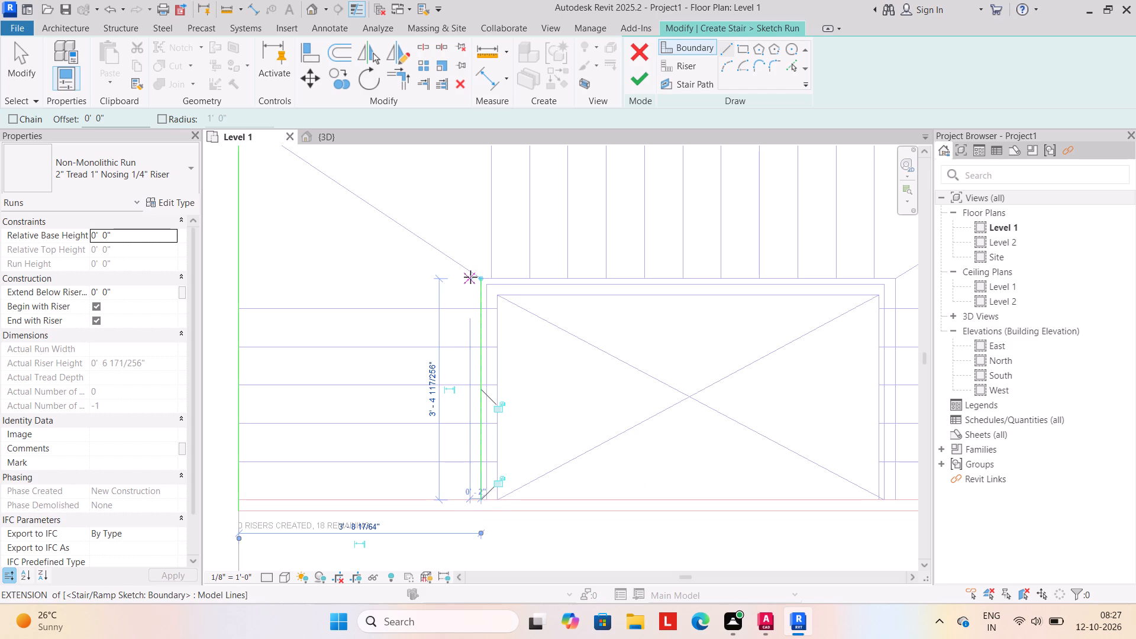
pyautogui.click(483, 279)
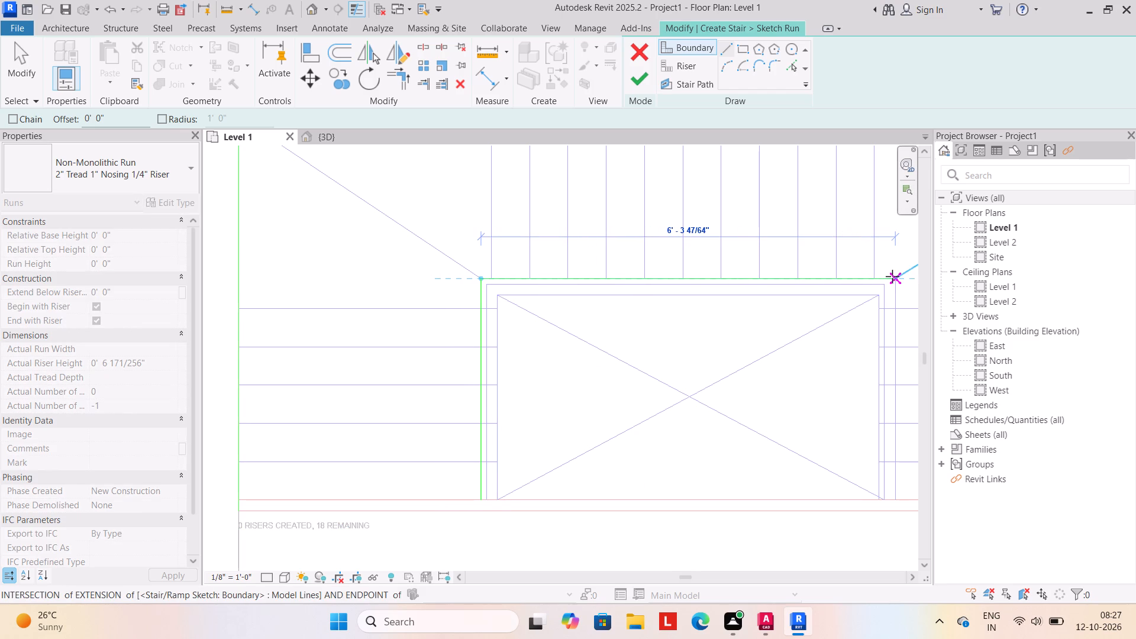
pyautogui.click(895, 276)
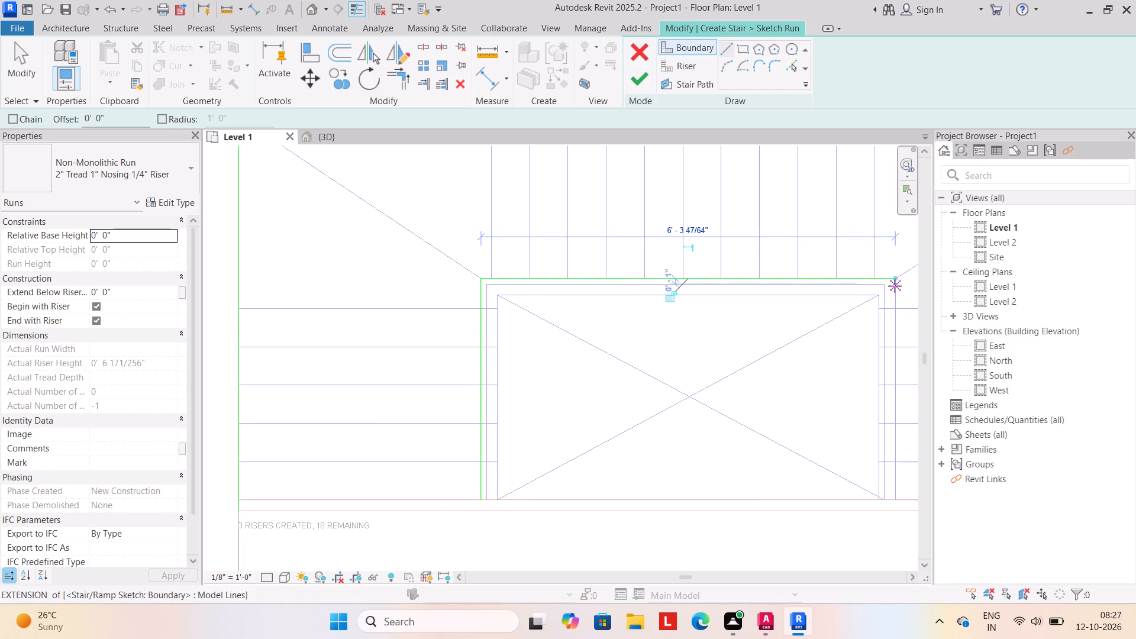
pyautogui.click(895, 279)
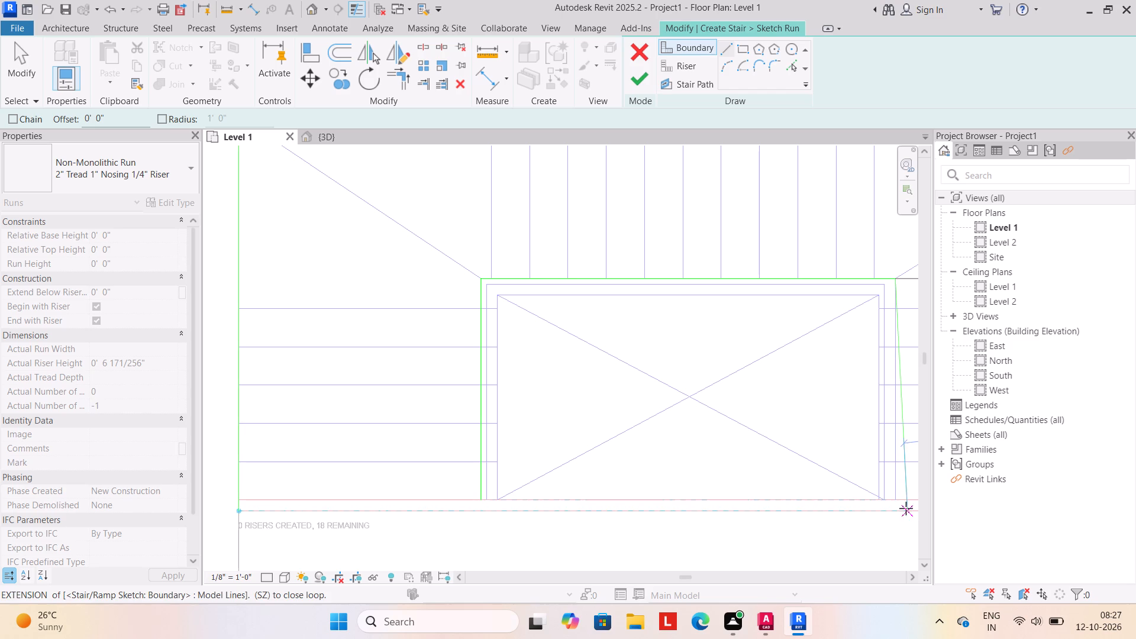
pyautogui.click(896, 499)
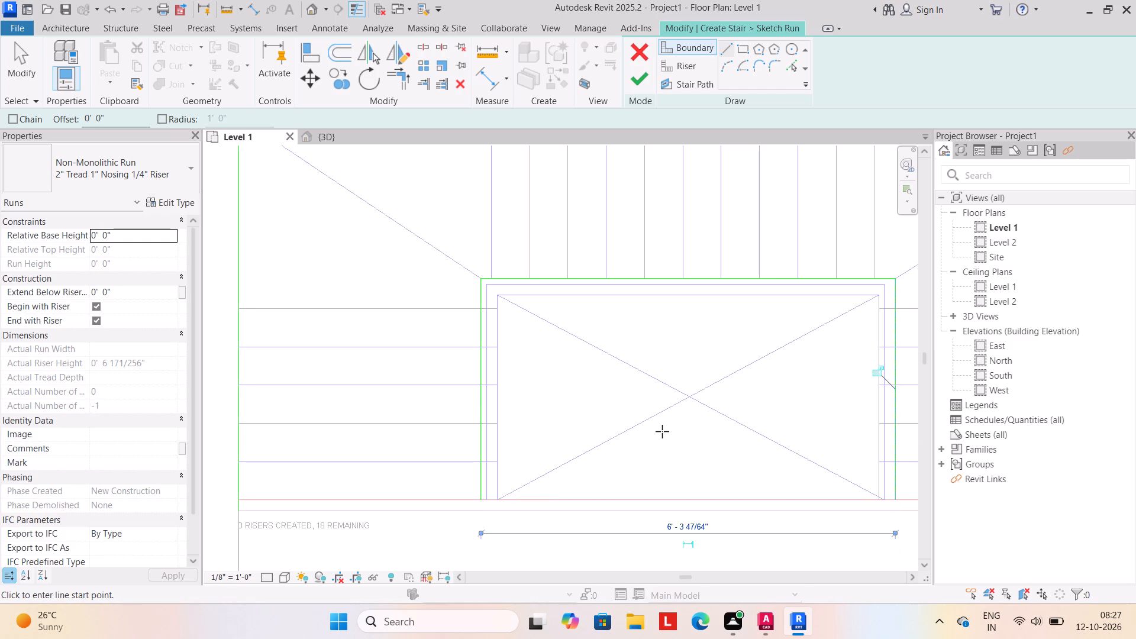
pyautogui.press('Escape')
# Draw the lowest two riser lines of the stair's left flight between outer and inner boundaries, 7" apart, tracing the linked plan's treads.
pyautogui.scroll(-3, 660, 422)
pyautogui.scroll(-1, 644, 349)
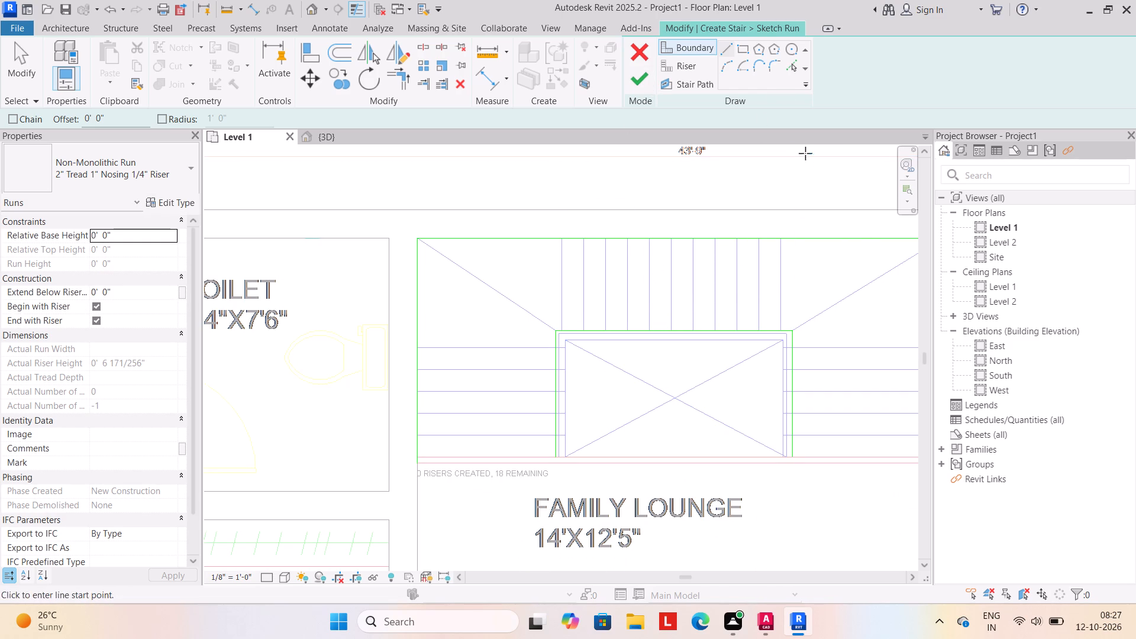
pyautogui.scroll(-1, 698, 243)
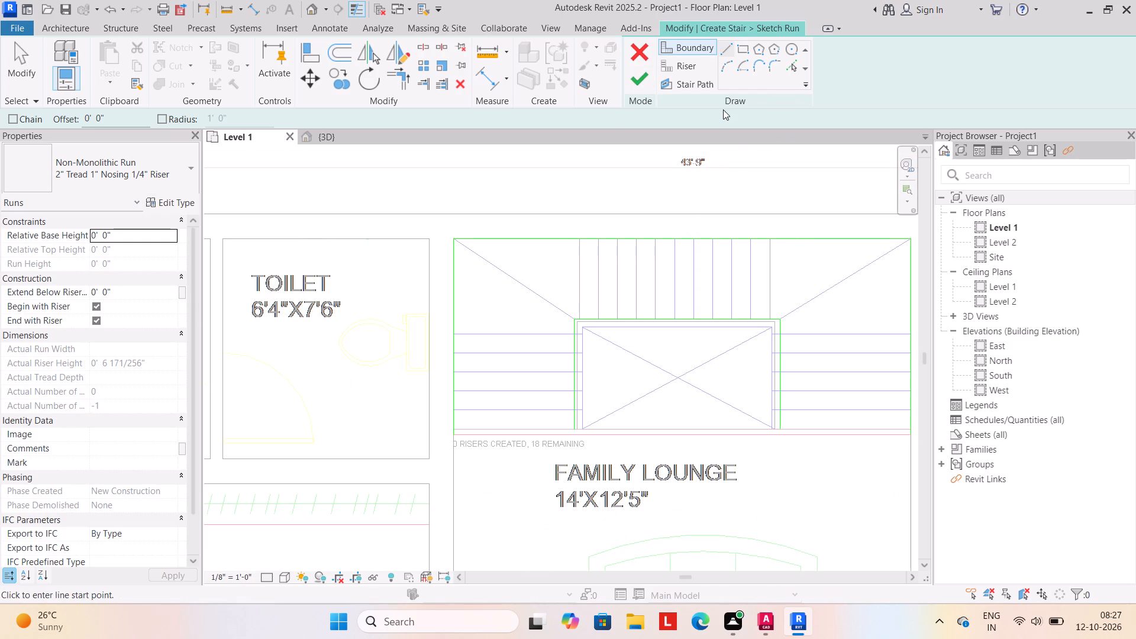
pyautogui.click(695, 70)
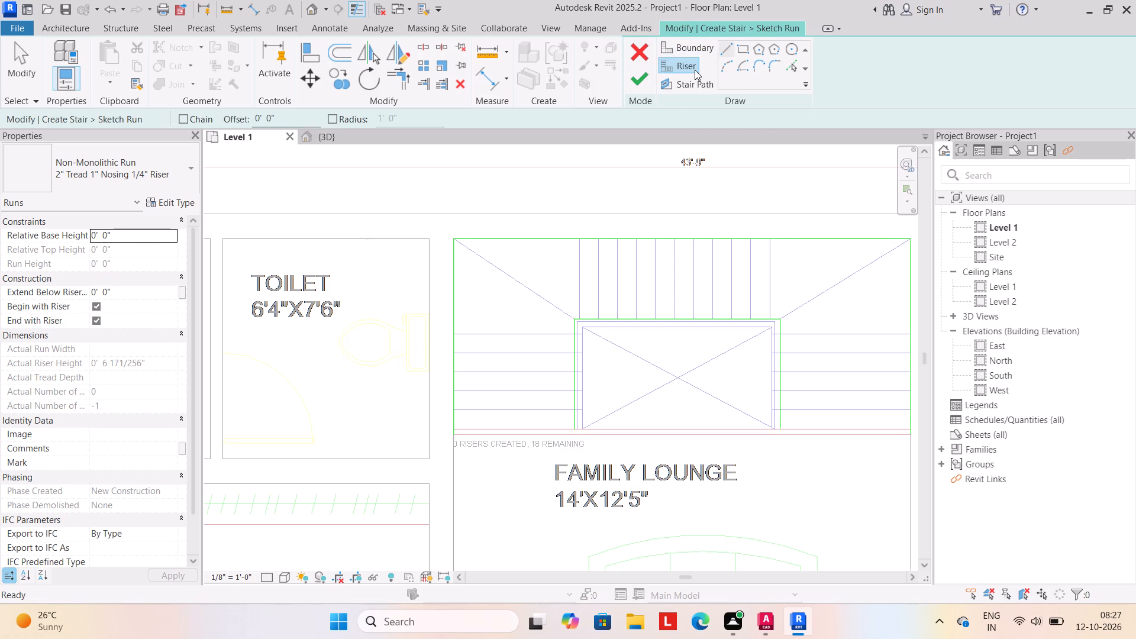
pyautogui.click(727, 49)
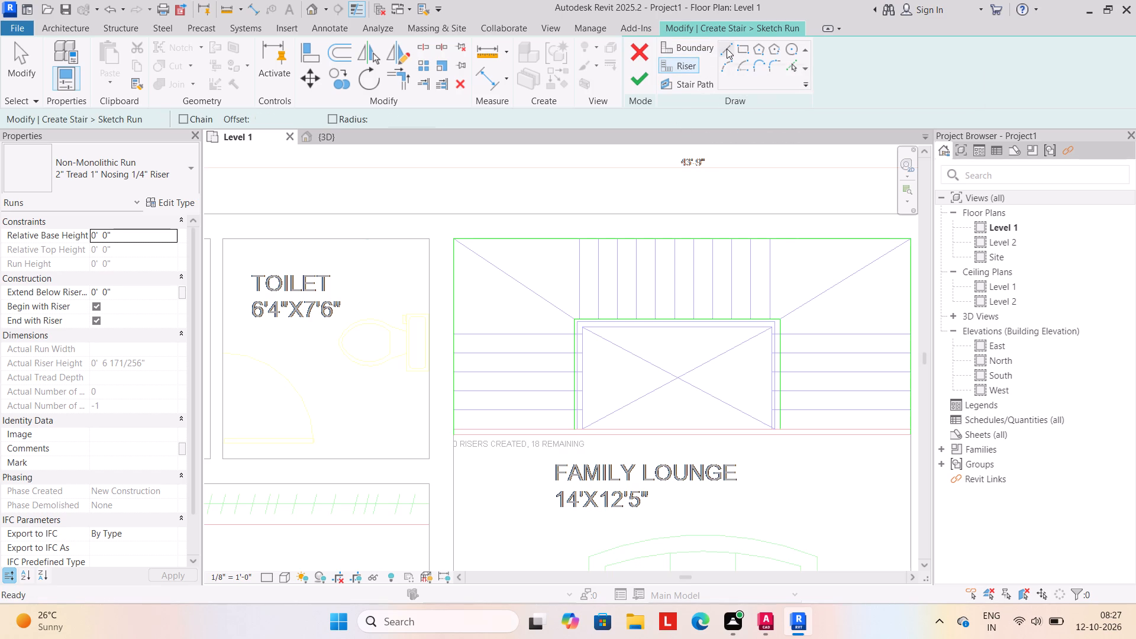
pyautogui.scroll(2, 488, 434)
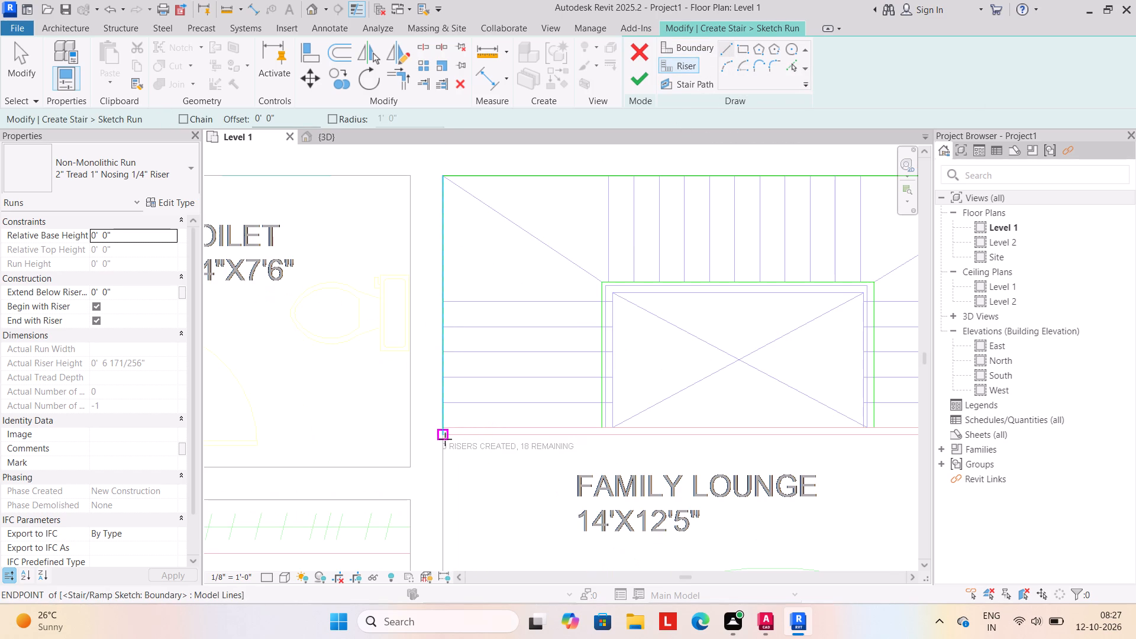
pyautogui.click(443, 401)
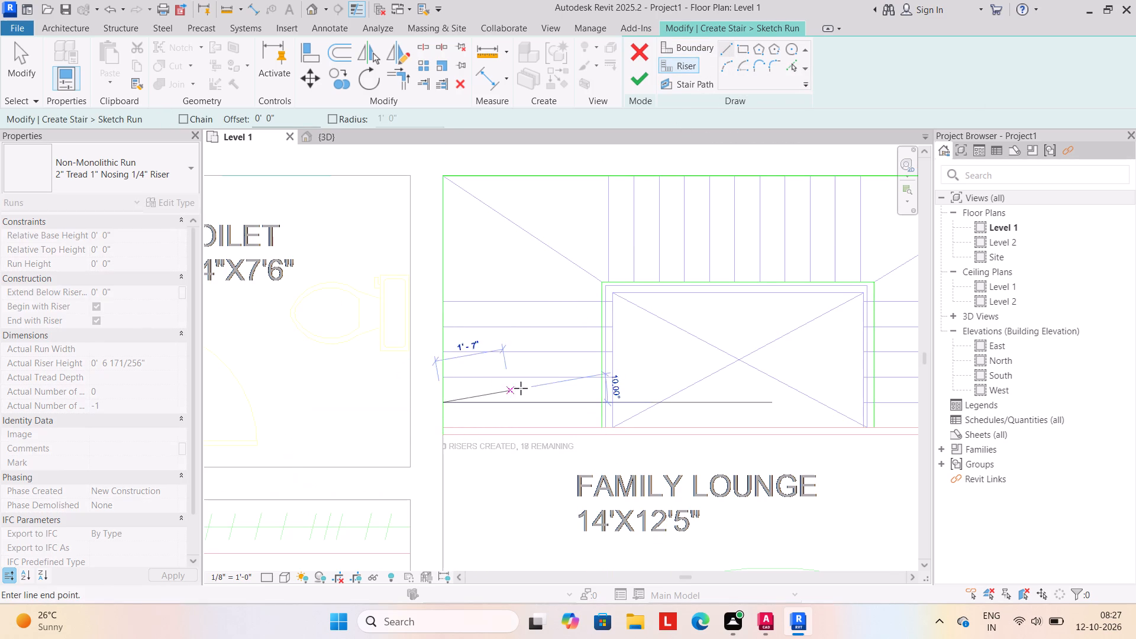
pyautogui.click(603, 404)
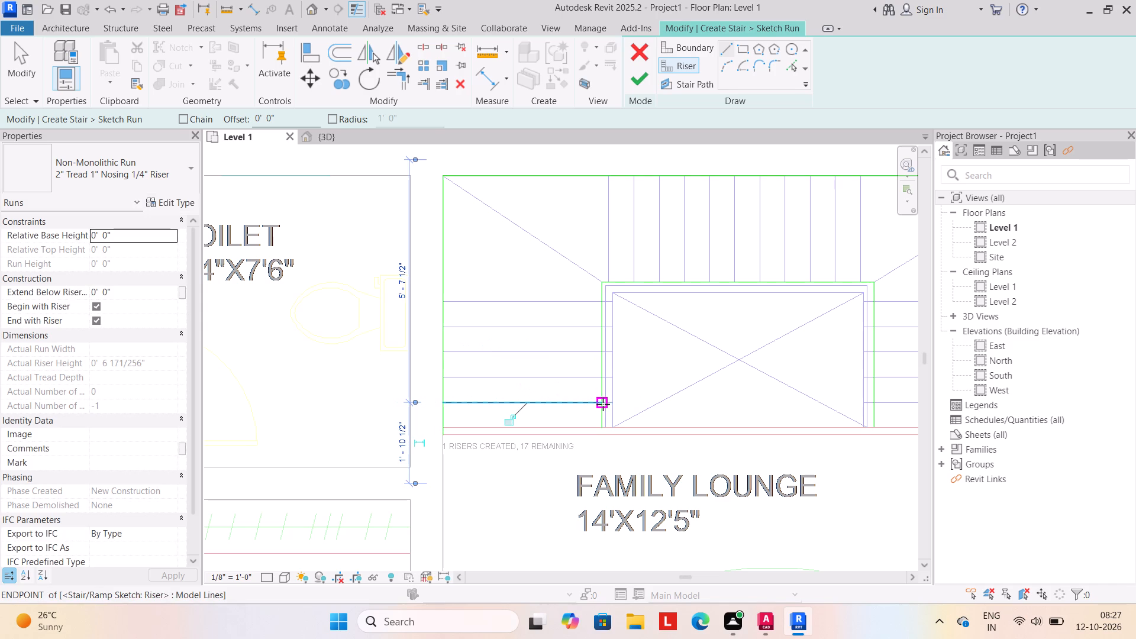
pyautogui.press('Escape')
pyautogui.click(444, 379)
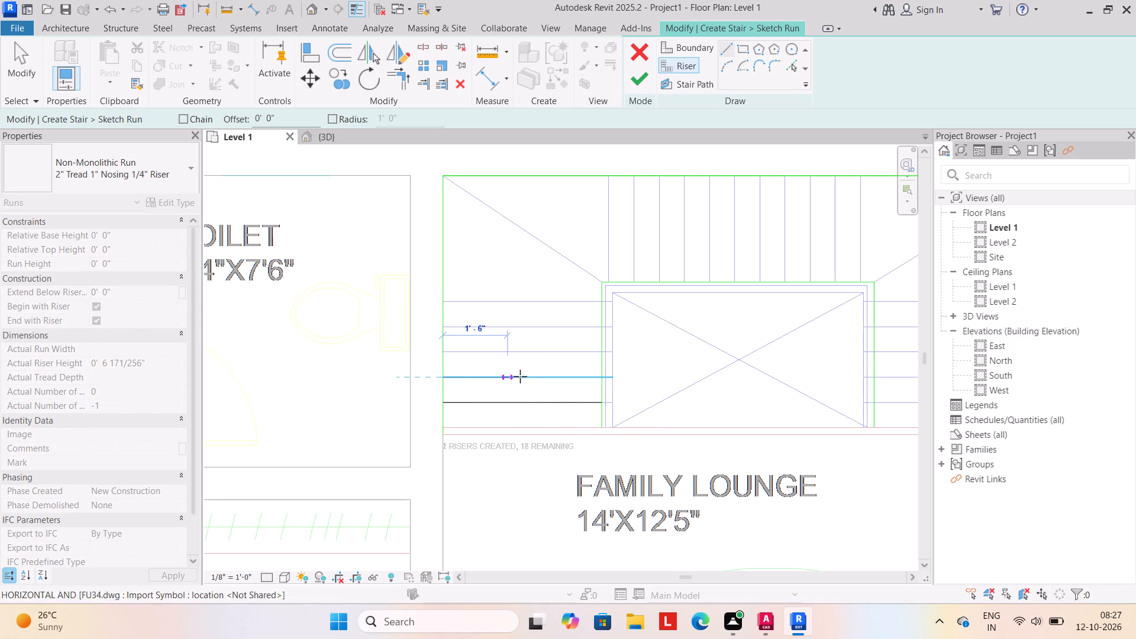
pyautogui.click(597, 375)
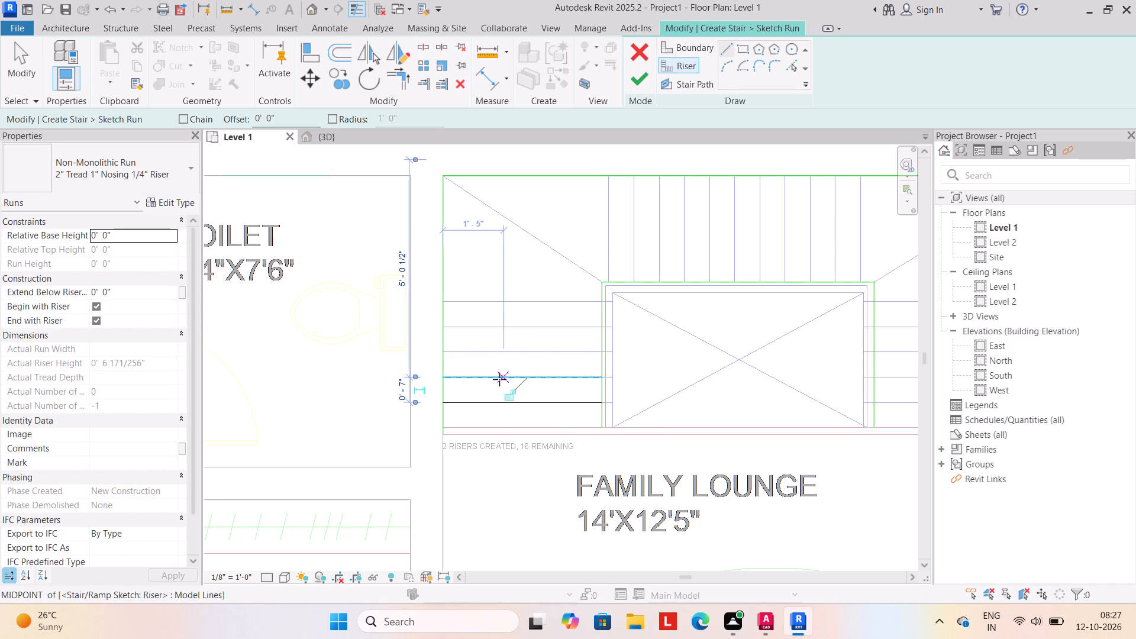
# Draw the remaining three riser lines of the left flight over the plan's tread lines, from the outer boundary to the inner one.
pyautogui.click(443, 351)
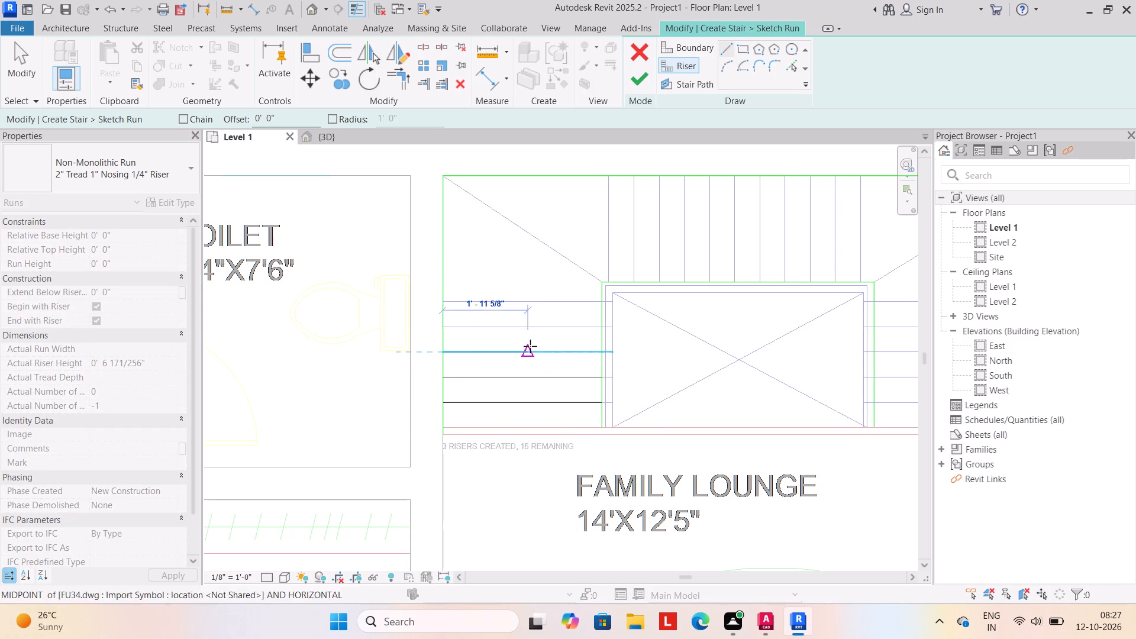
pyautogui.scroll(7, 608, 342)
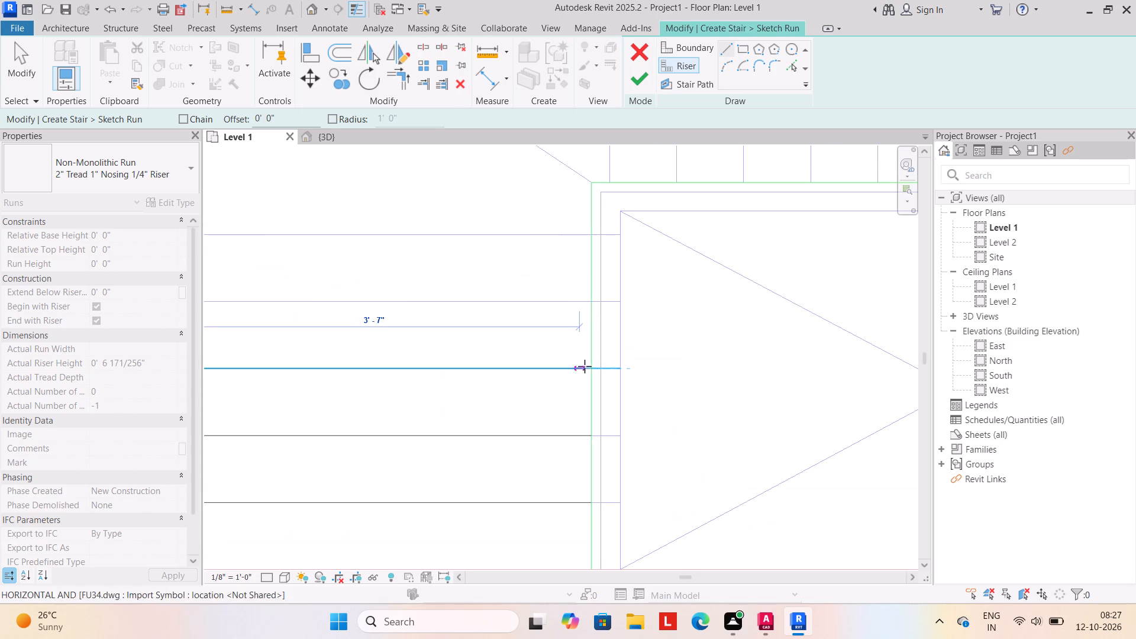
pyautogui.click(588, 370)
pyautogui.press('Escape')
pyautogui.scroll(-2, 498, 379)
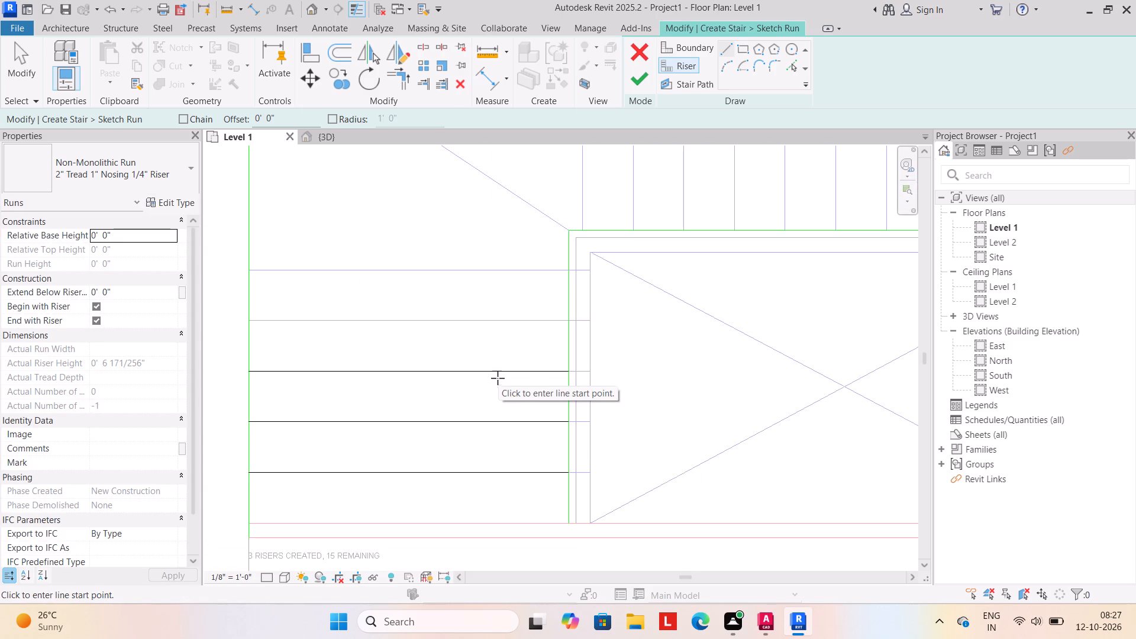
pyautogui.click(250, 321)
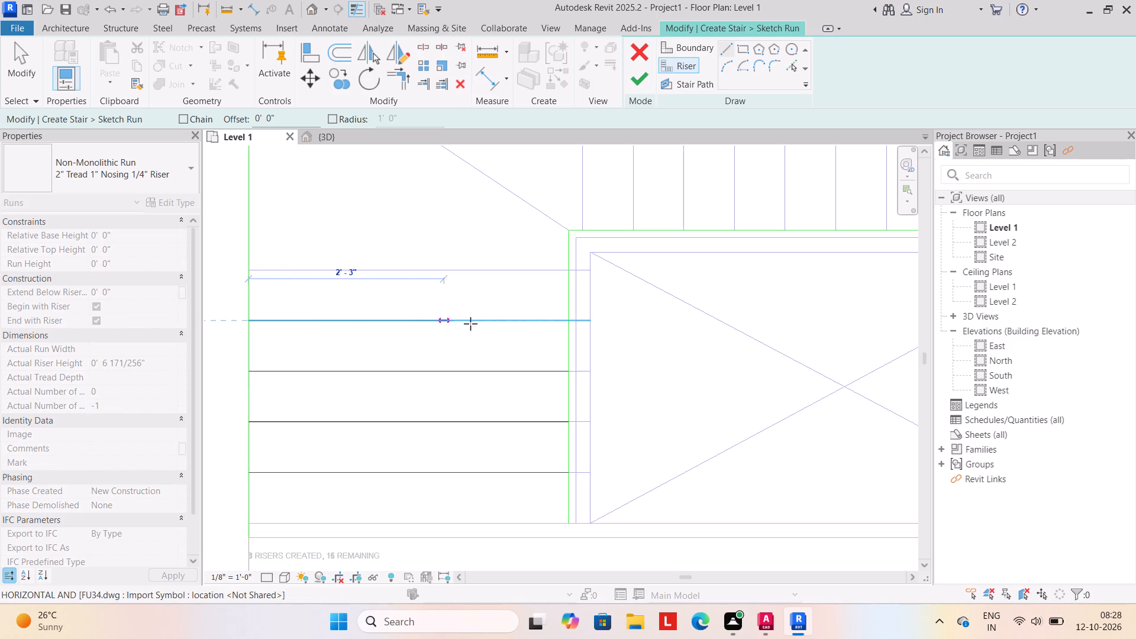
pyautogui.click(570, 322)
pyautogui.press('Escape')
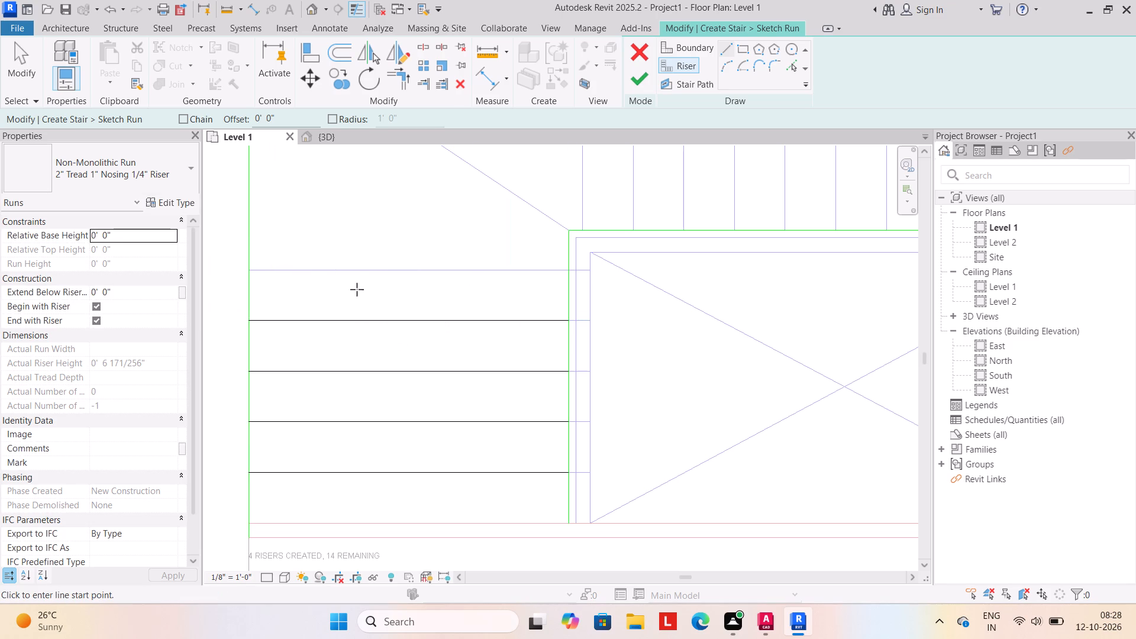
pyautogui.click(249, 268)
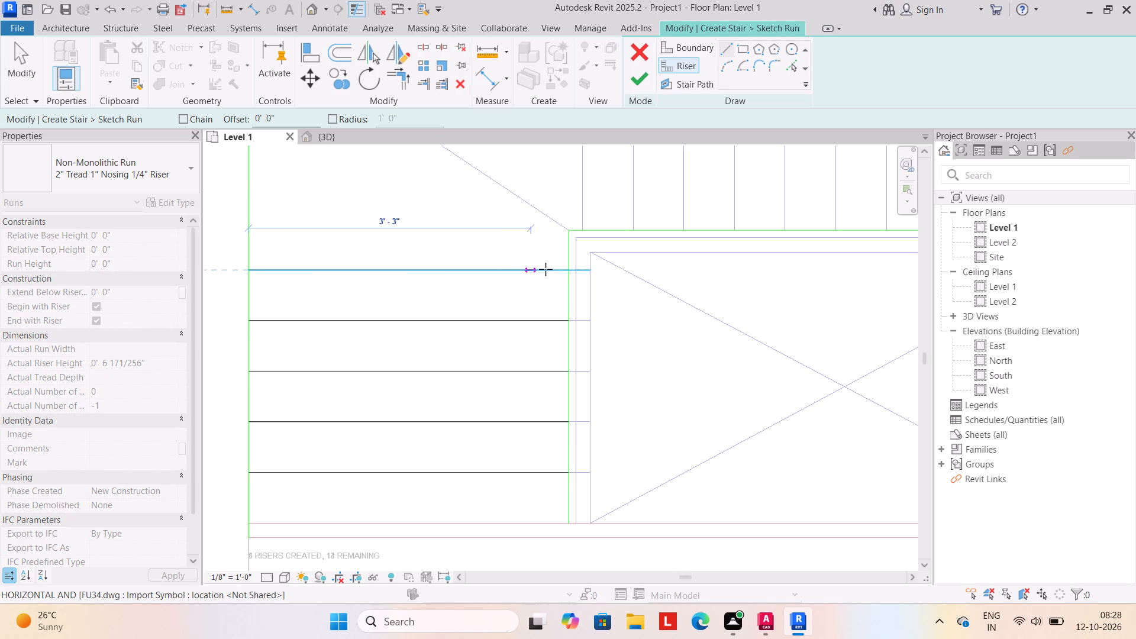
pyautogui.click(564, 270)
pyautogui.press('Escape')
# Draw the first three riser lines of the middle flight from its left end, 7" apart and about 2'-5" long, over the plan's treads.
pyautogui.scroll(-3, 534, 236)
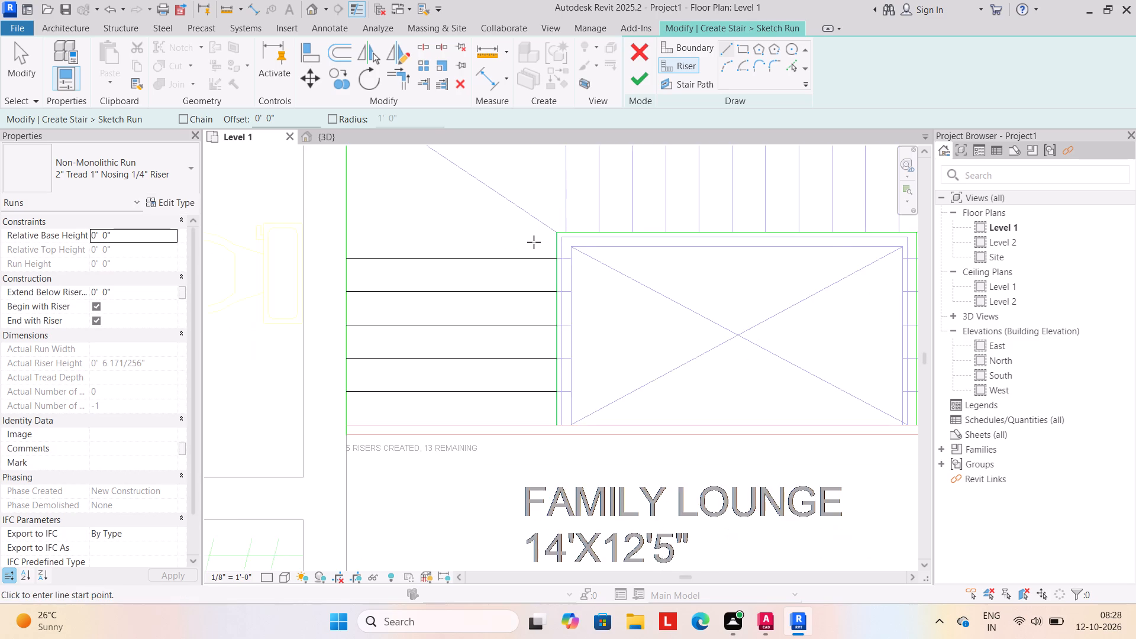
pyautogui.scroll(-2, 534, 242)
pyautogui.moveTo(534, 242); pyautogui.dragTo(500, 330, button='middle')
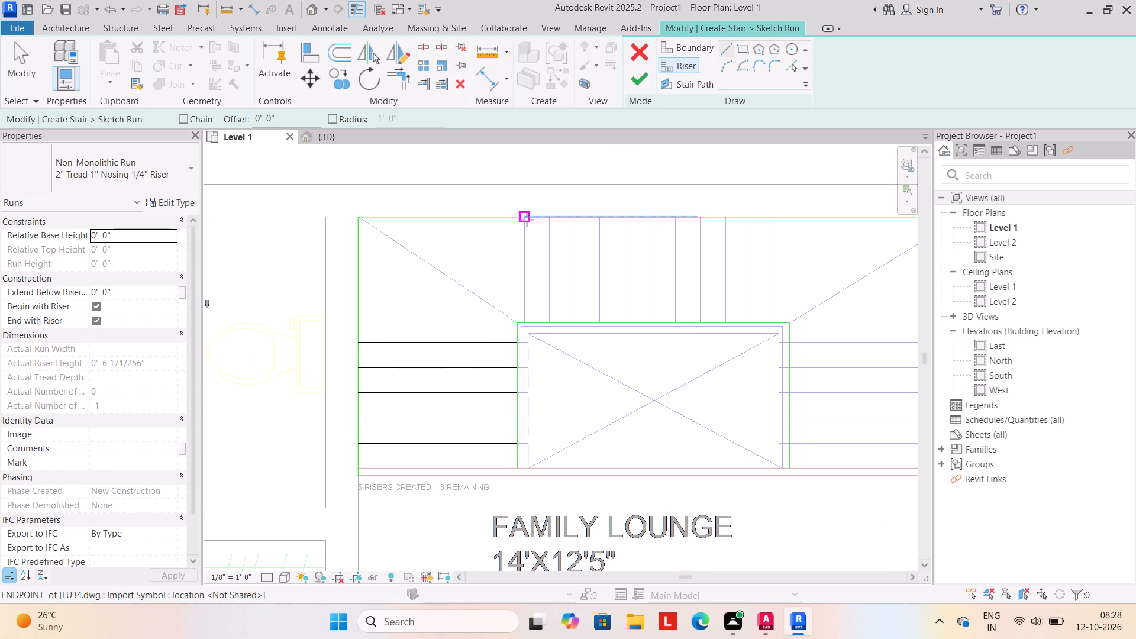
pyautogui.click(525, 217)
pyautogui.click(519, 321)
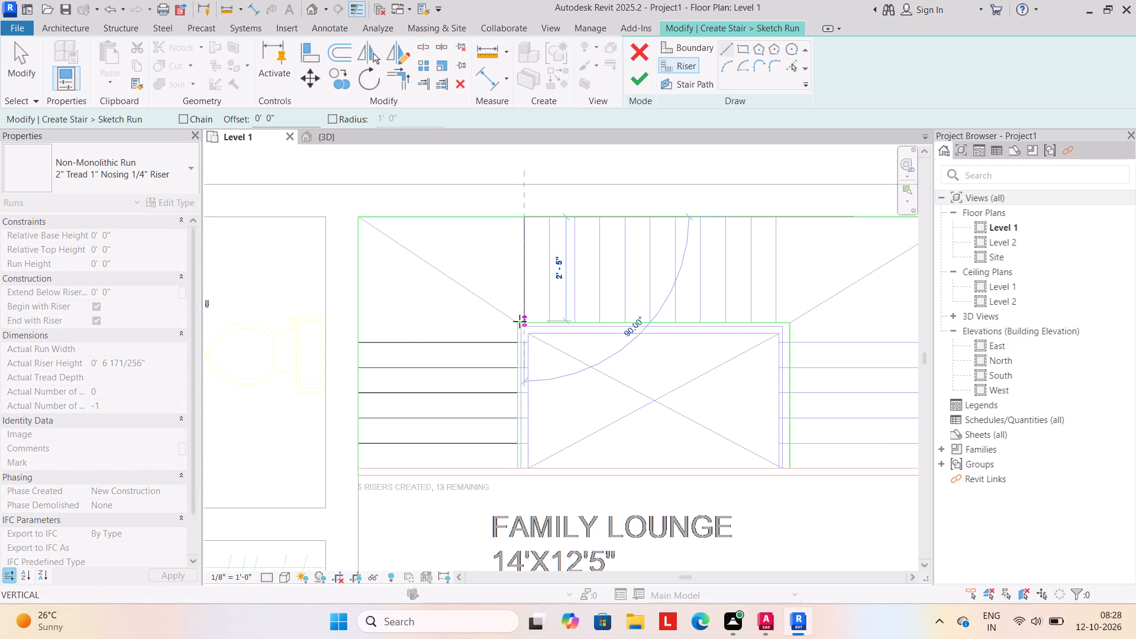
pyautogui.click(551, 217)
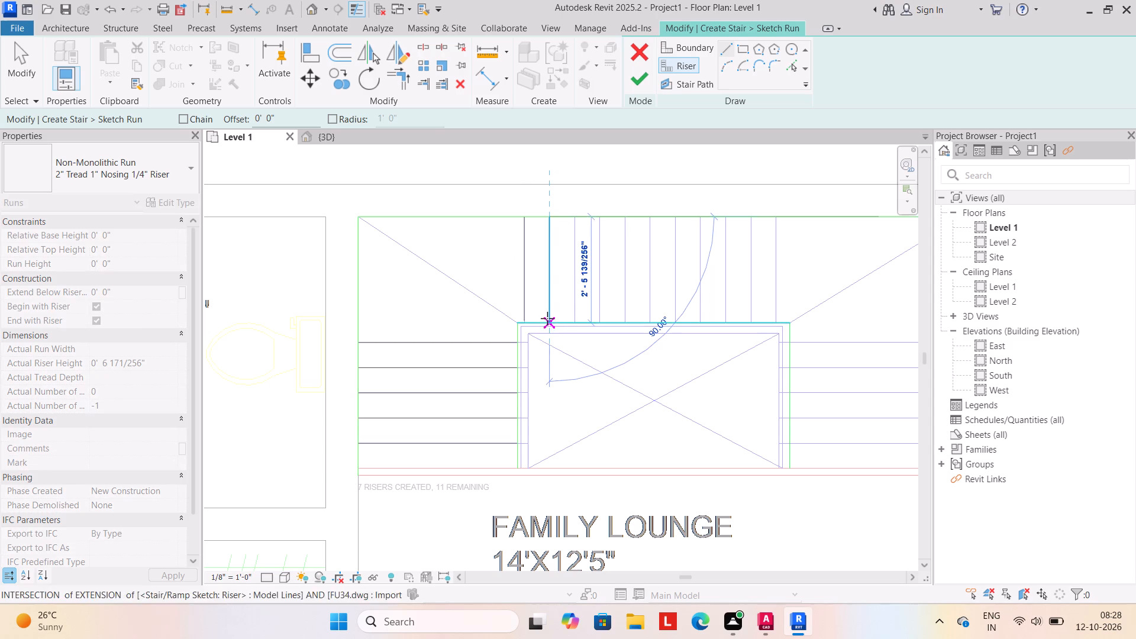
pyautogui.click(548, 322)
pyautogui.press('Escape')
pyautogui.click(571, 218)
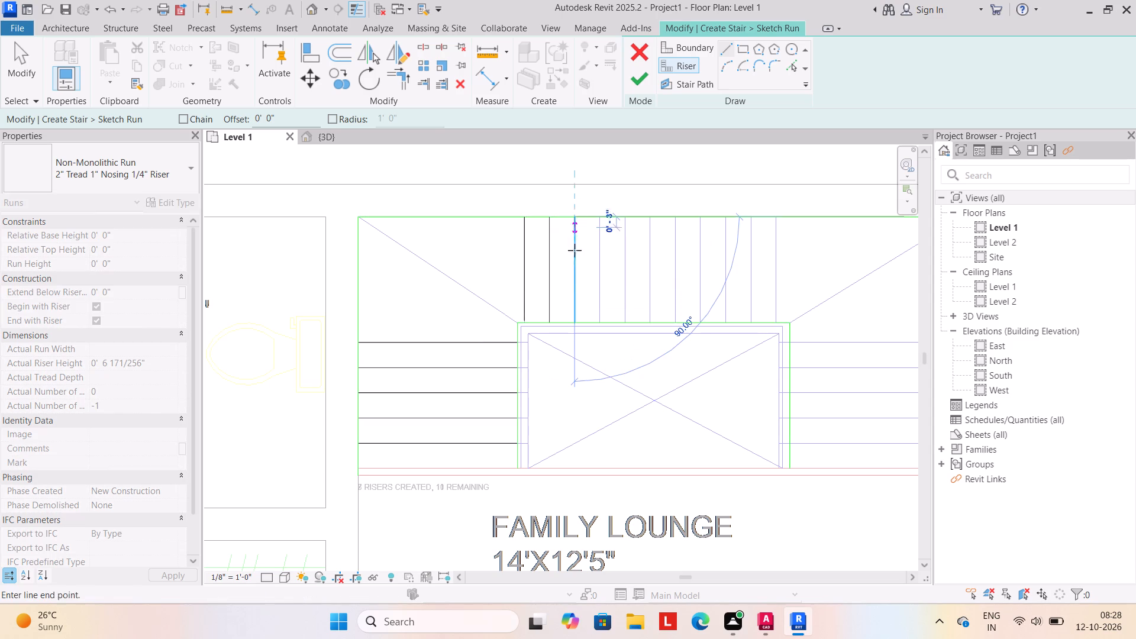
pyautogui.click(573, 322)
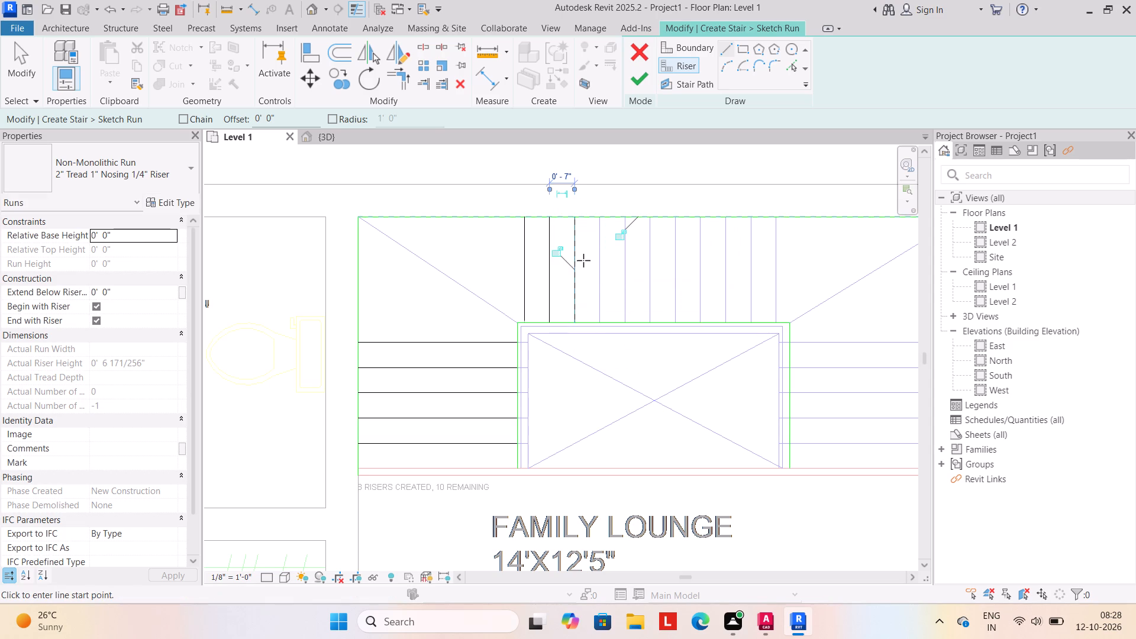
pyautogui.press('Escape')
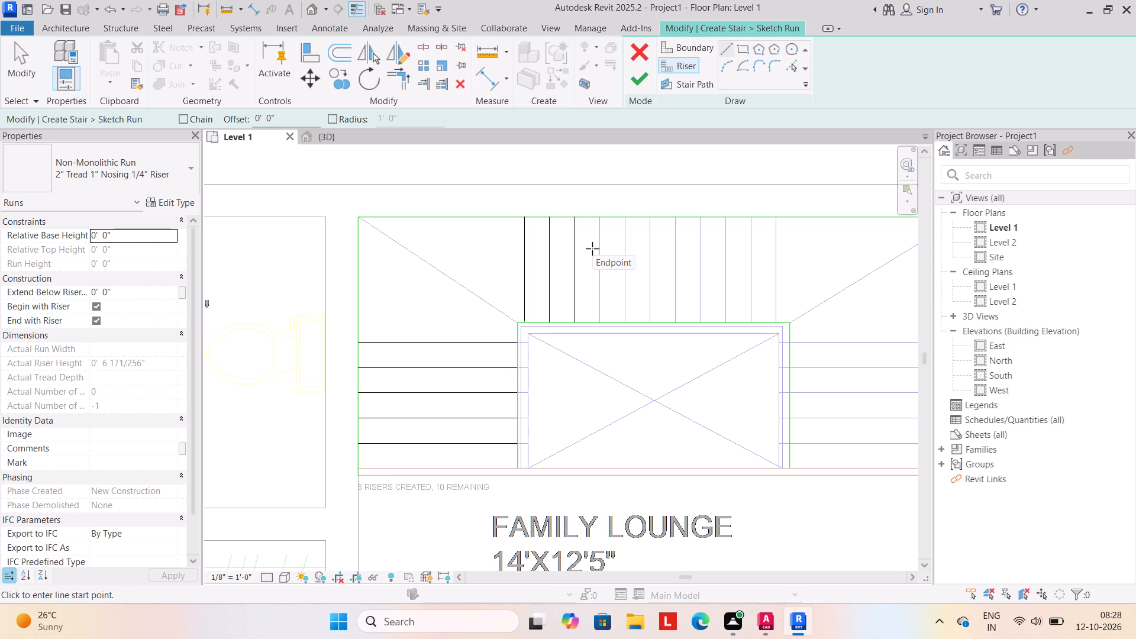
# Draw the middle flight's fourth to seventh riser lines along the plan's treads, each about 2'-5" long between the two boundaries.
pyautogui.click(599, 217)
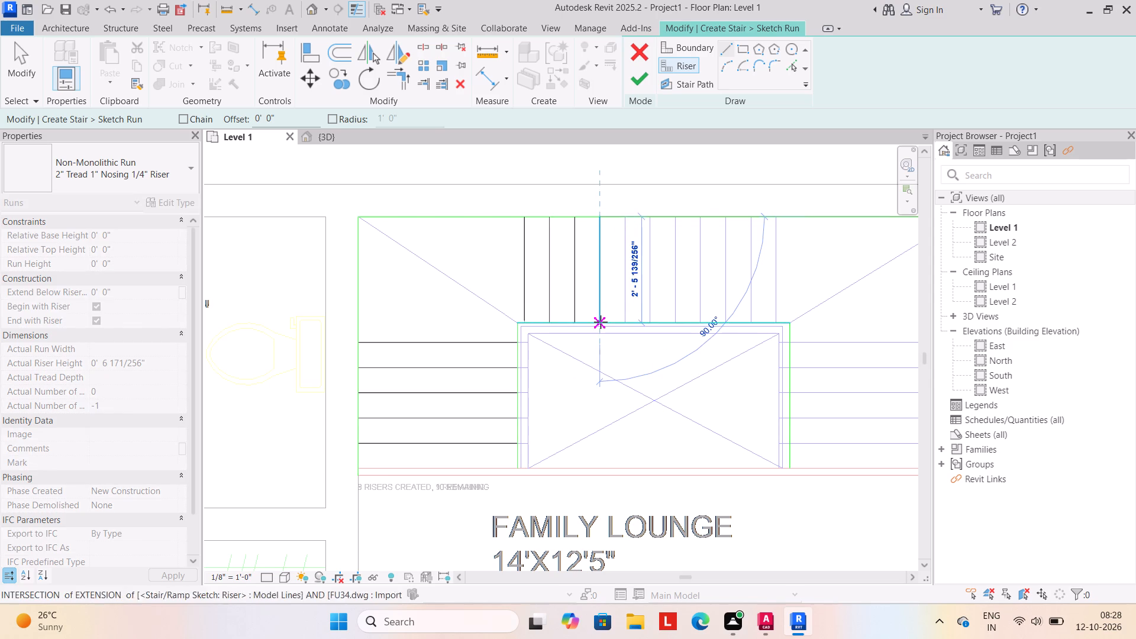
pyautogui.click(601, 322)
pyautogui.press('Escape')
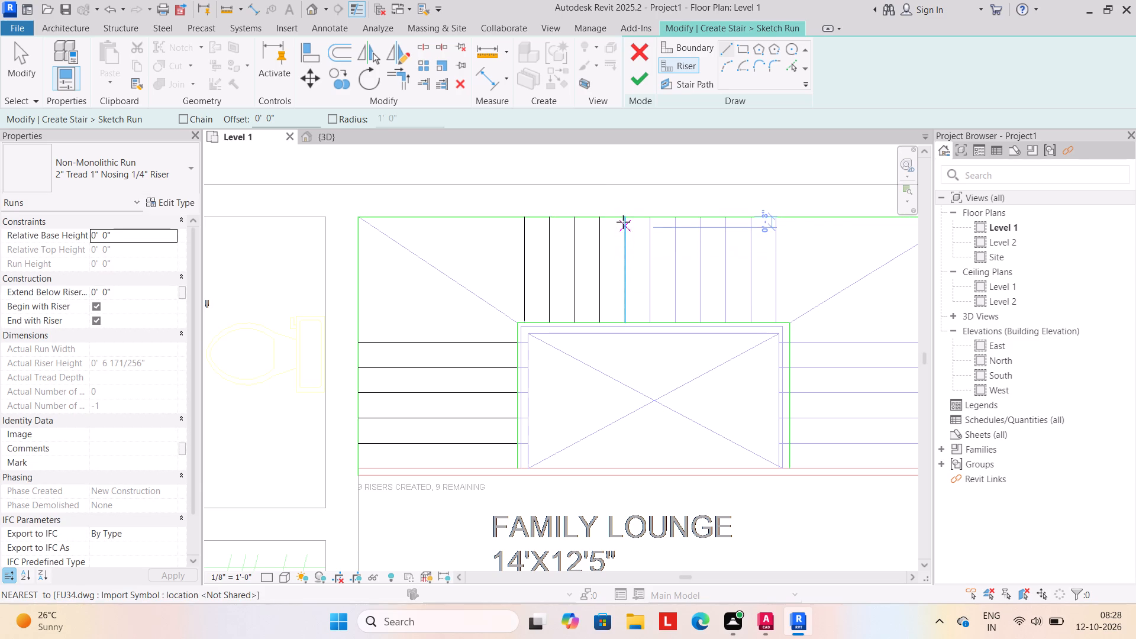
pyautogui.click(623, 222)
pyautogui.click(623, 320)
pyautogui.press('Escape')
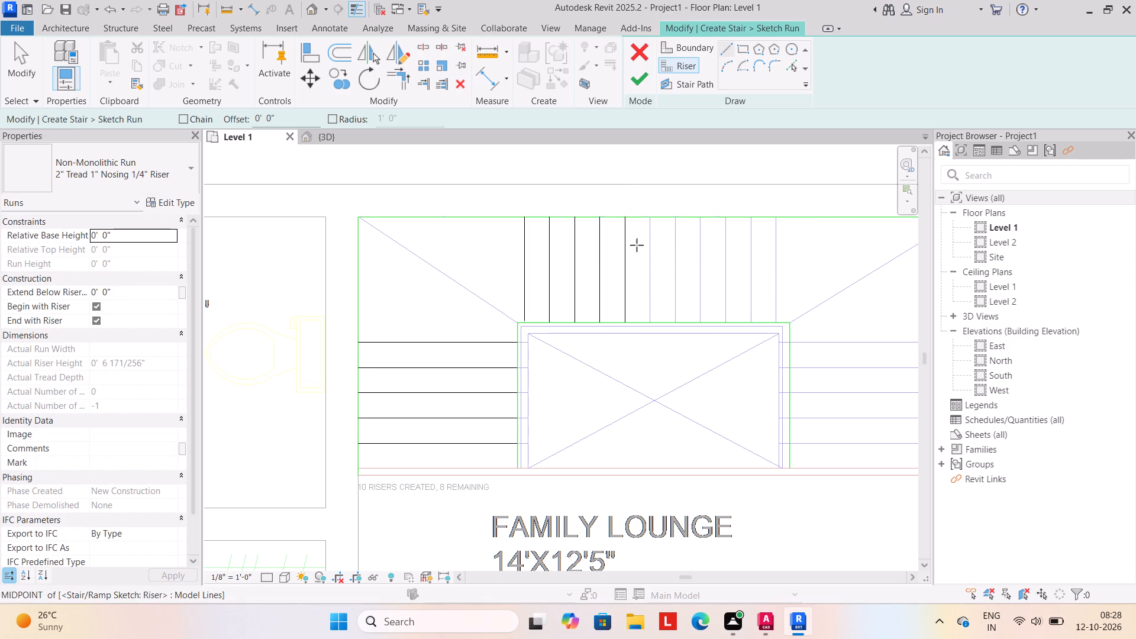
pyautogui.click(652, 215)
pyautogui.click(645, 324)
pyautogui.press('Escape')
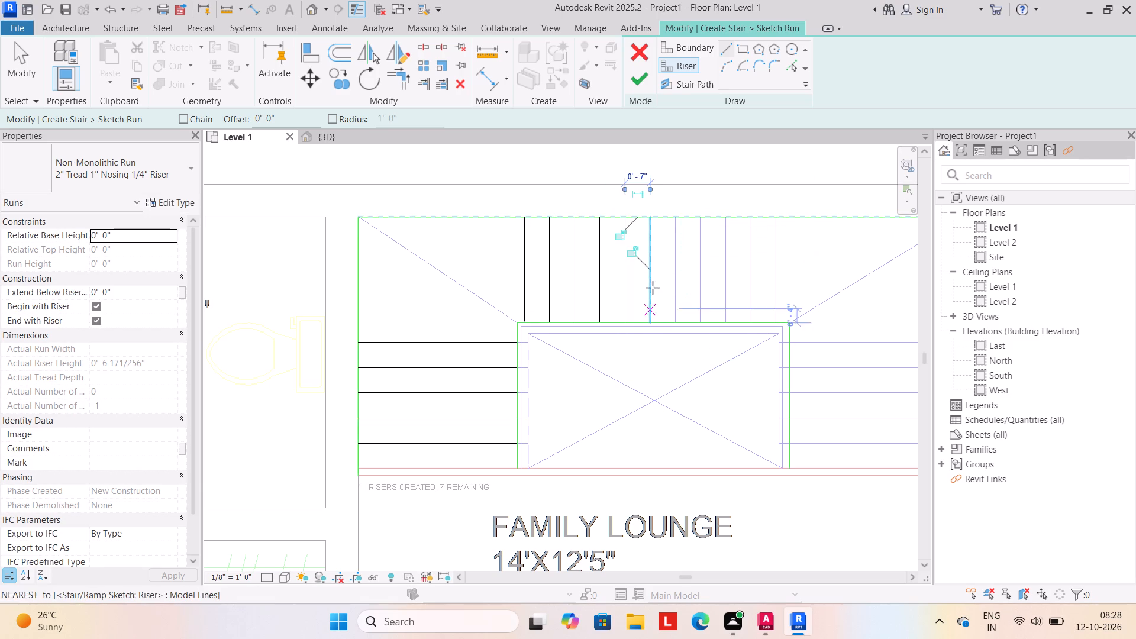
pyautogui.click(673, 217)
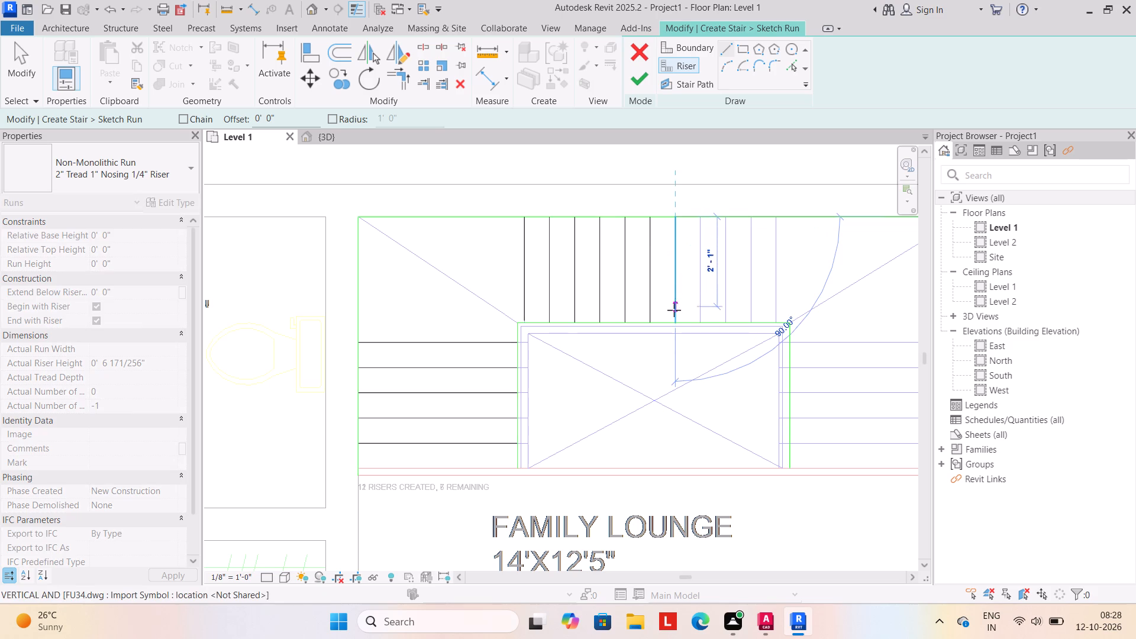
pyautogui.click(676, 321)
pyautogui.press('Escape')
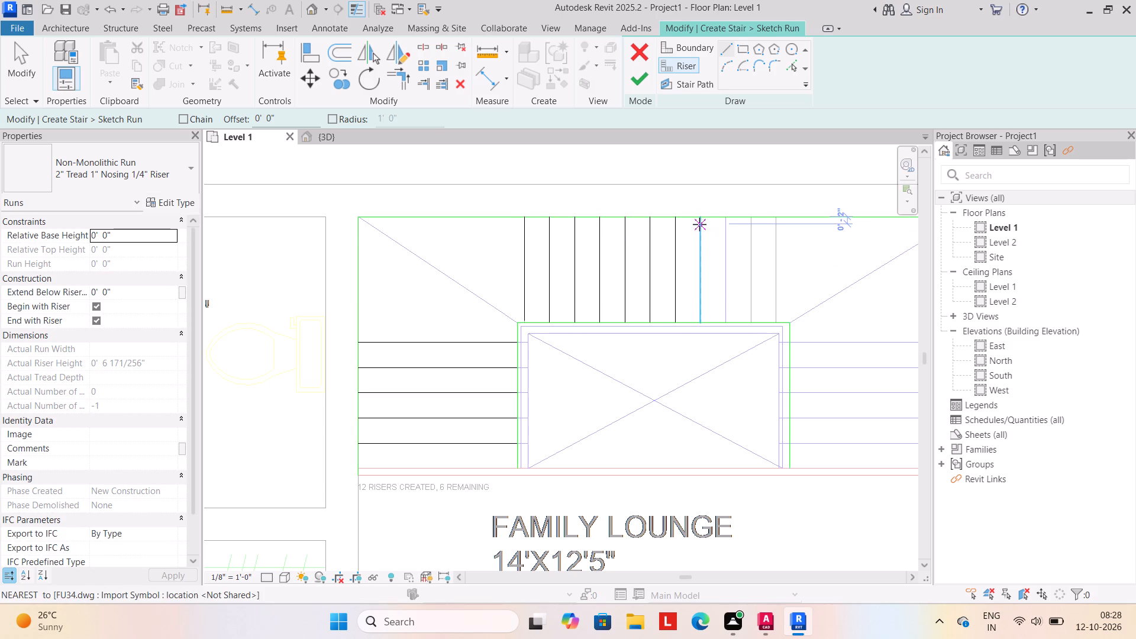
# Draw the last four riser lines of the middle flight up to its right end, about 2'-5" long, over the plan's treads.
pyautogui.click(699, 217)
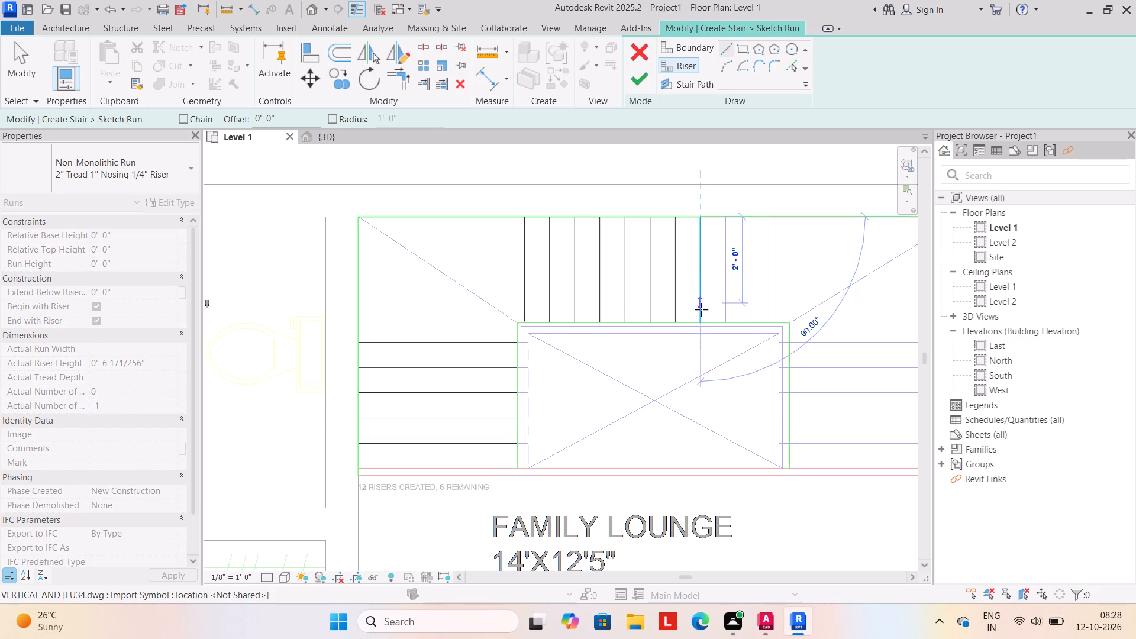
pyautogui.click(701, 321)
pyautogui.press('Escape')
pyautogui.click(722, 214)
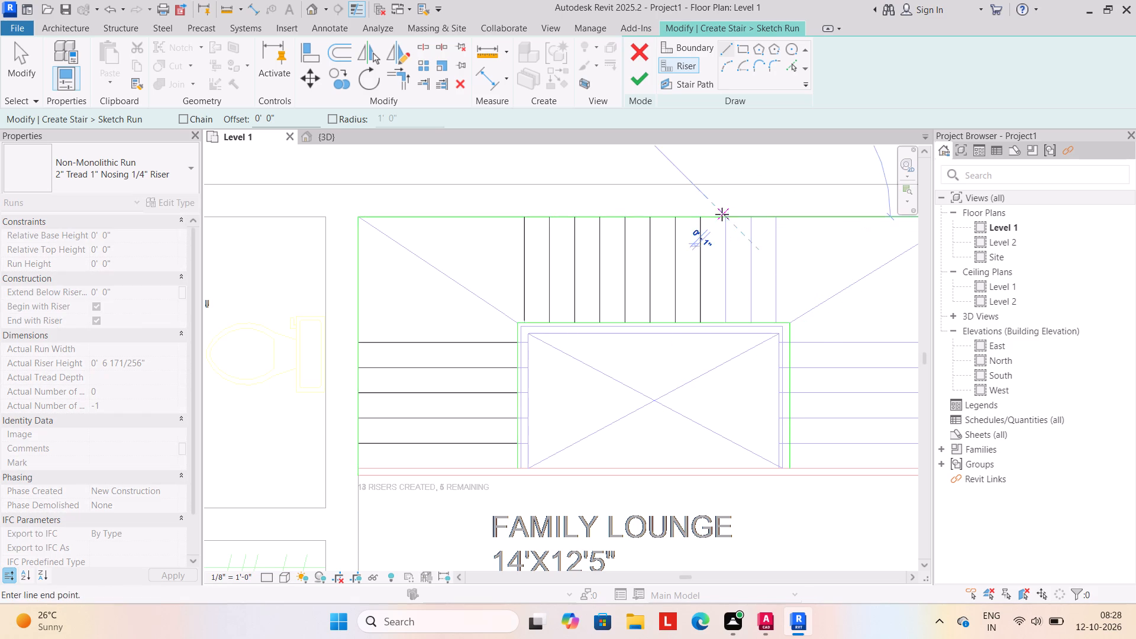
pyautogui.click(725, 321)
pyautogui.press('Escape')
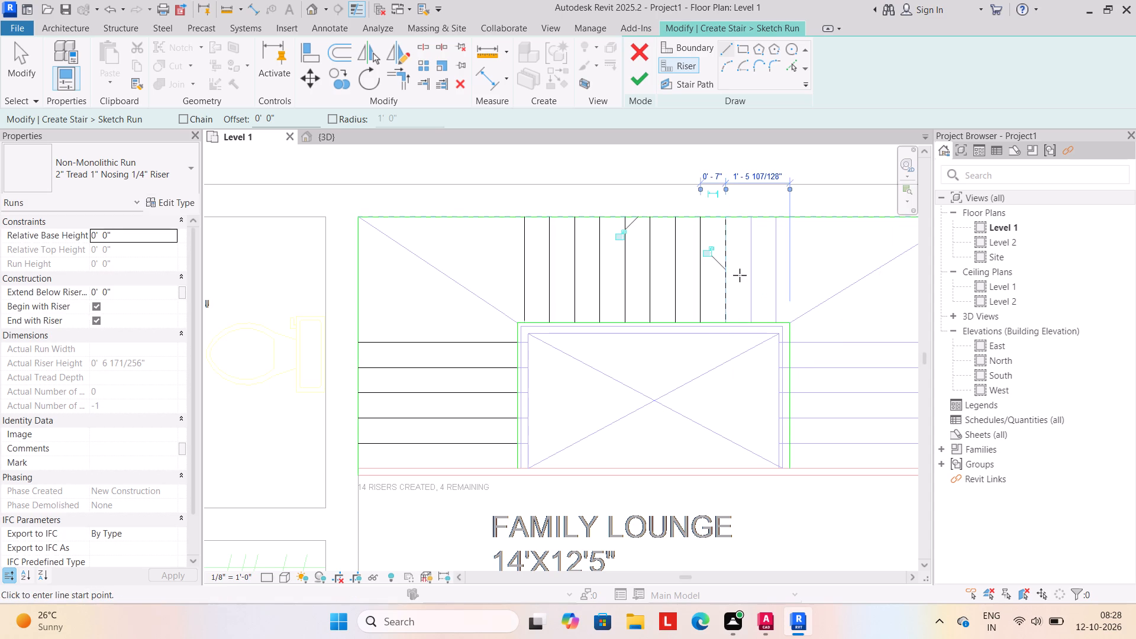
pyautogui.click(750, 221)
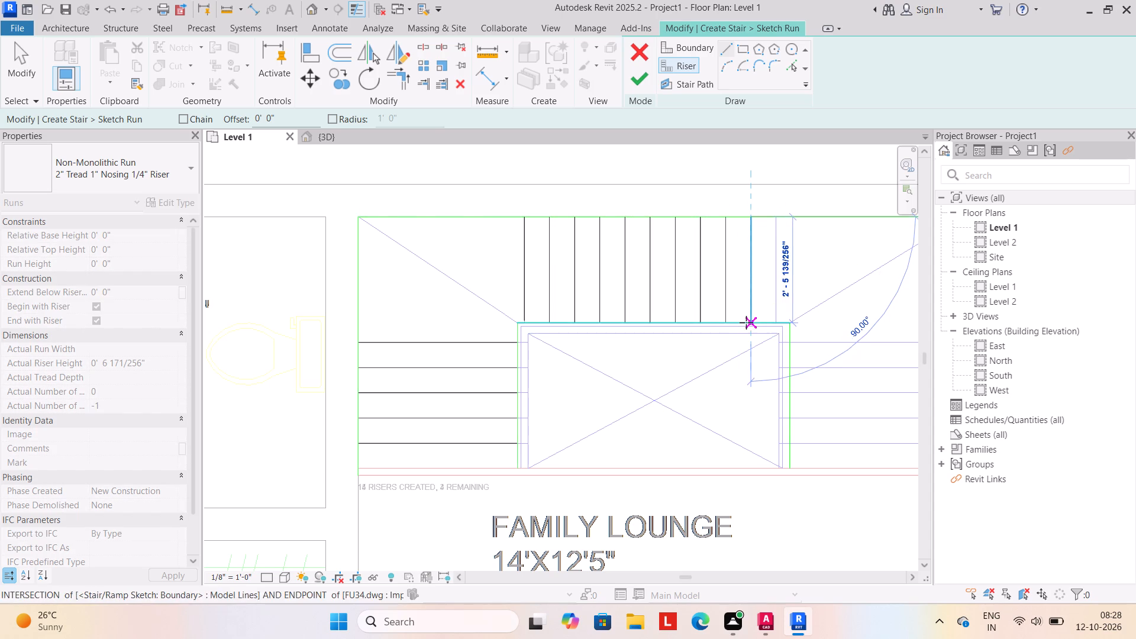
pyautogui.click(746, 322)
pyautogui.press('Escape')
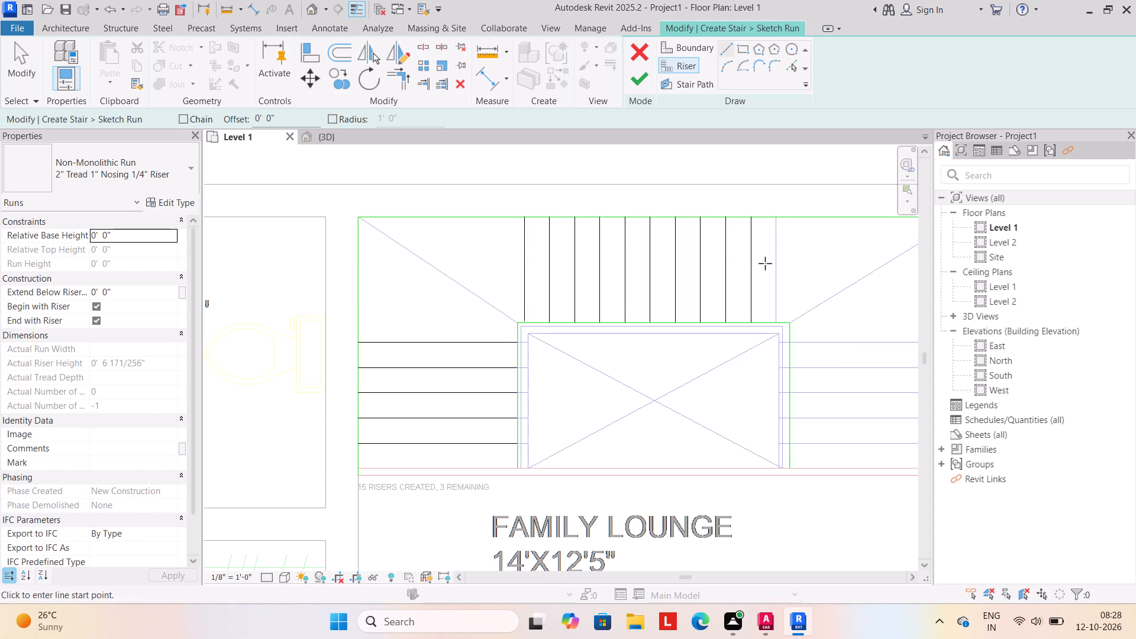
pyautogui.click(777, 217)
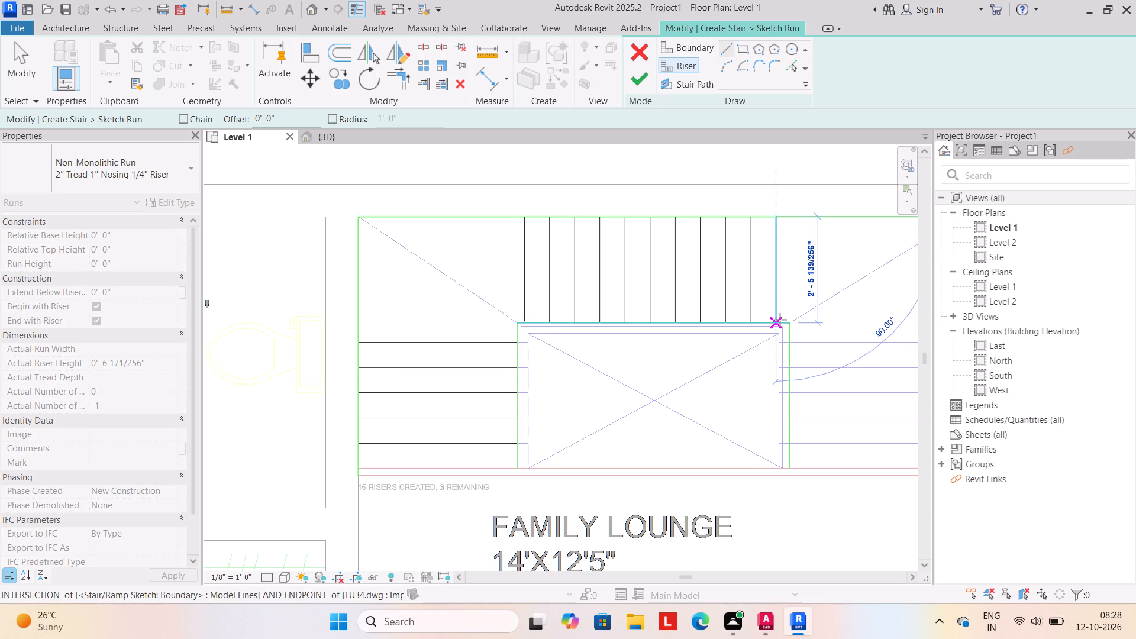
pyautogui.click(779, 322)
pyautogui.press('Escape')
pyautogui.scroll(-1, 814, 312)
pyautogui.moveTo(747, 270); pyautogui.dragTo(741, 267, button='middle')
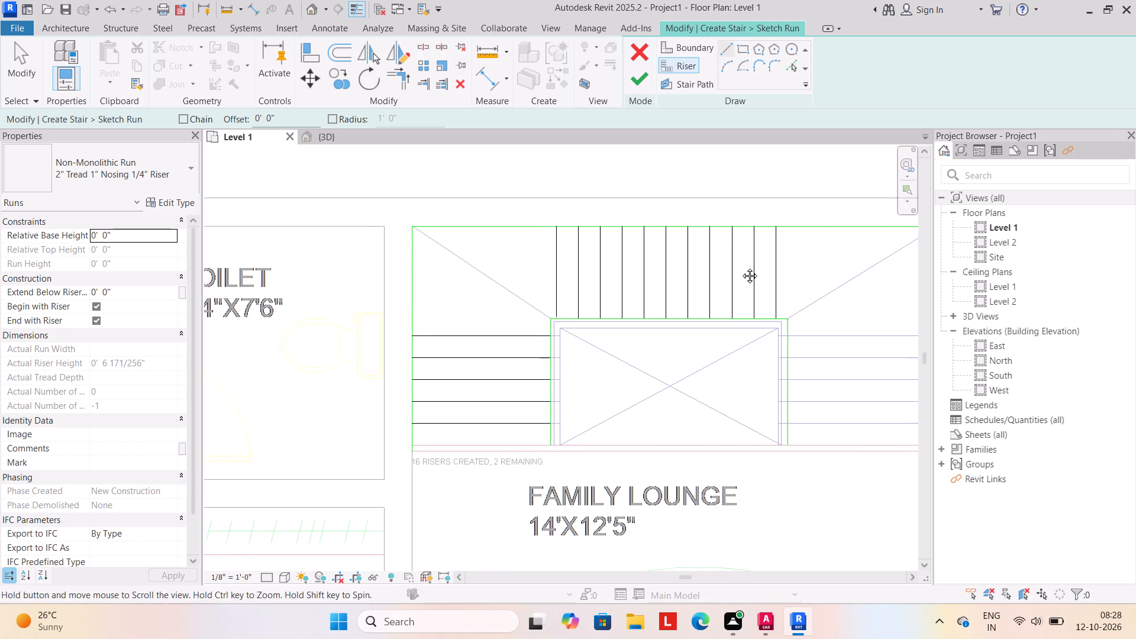
# Draw the first two riser lines of the right flight over the plan's upper two tread lines, about 4'-0" long between the boundaries.
pyautogui.moveTo(741, 267); pyautogui.dragTo(663, 240, button='middle')
pyautogui.click(711, 307)
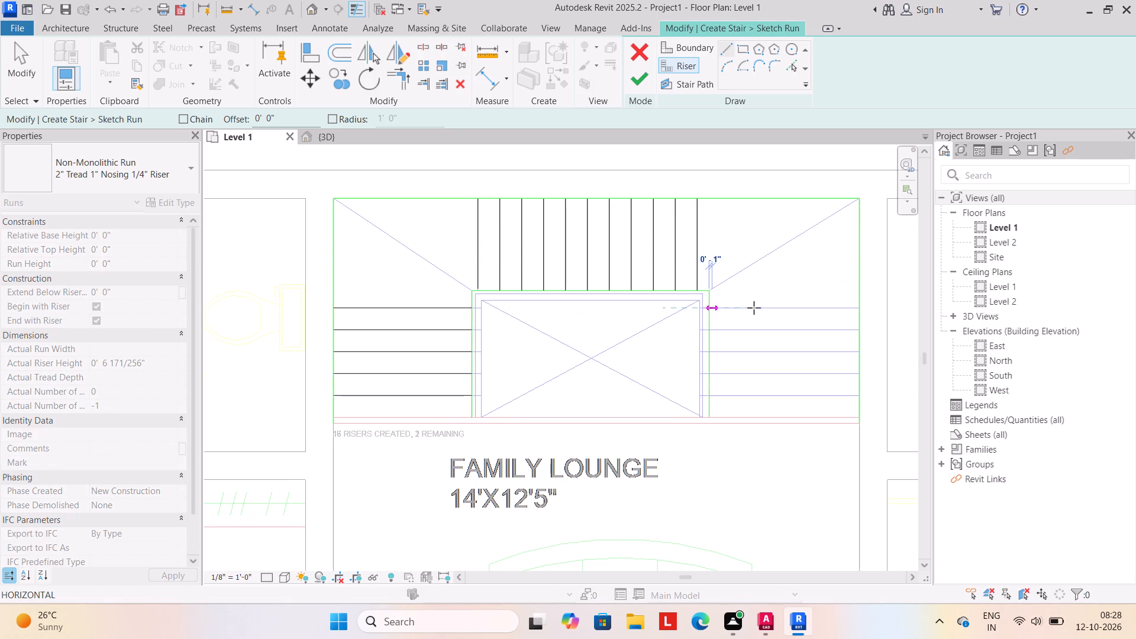
pyautogui.click(855, 307)
pyautogui.press('Escape')
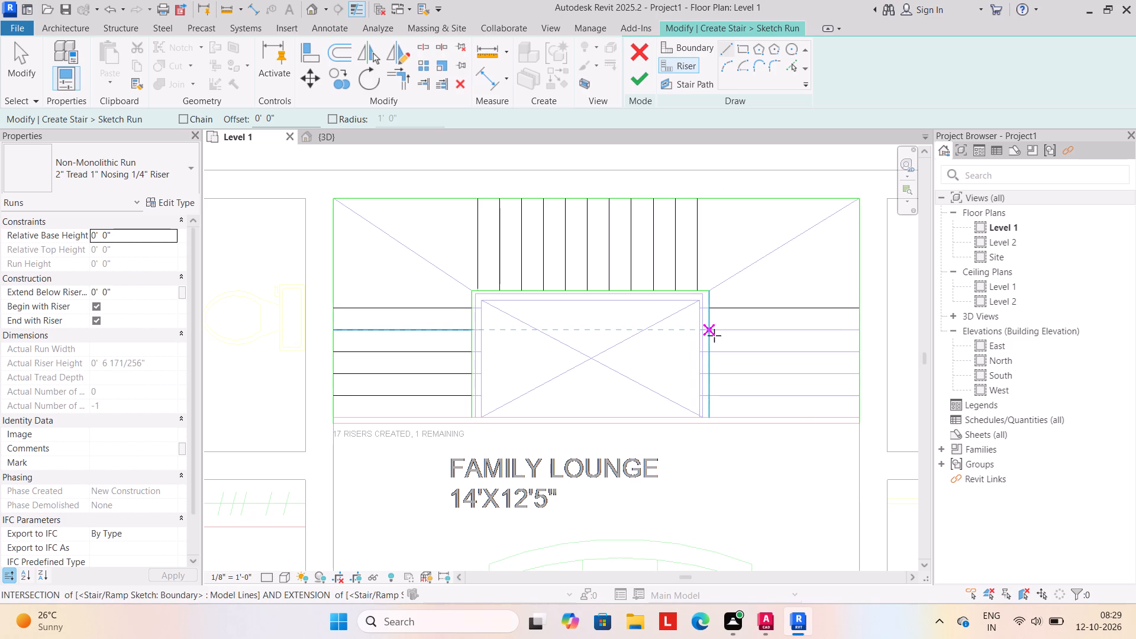
pyautogui.click(714, 335)
pyautogui.click(865, 332)
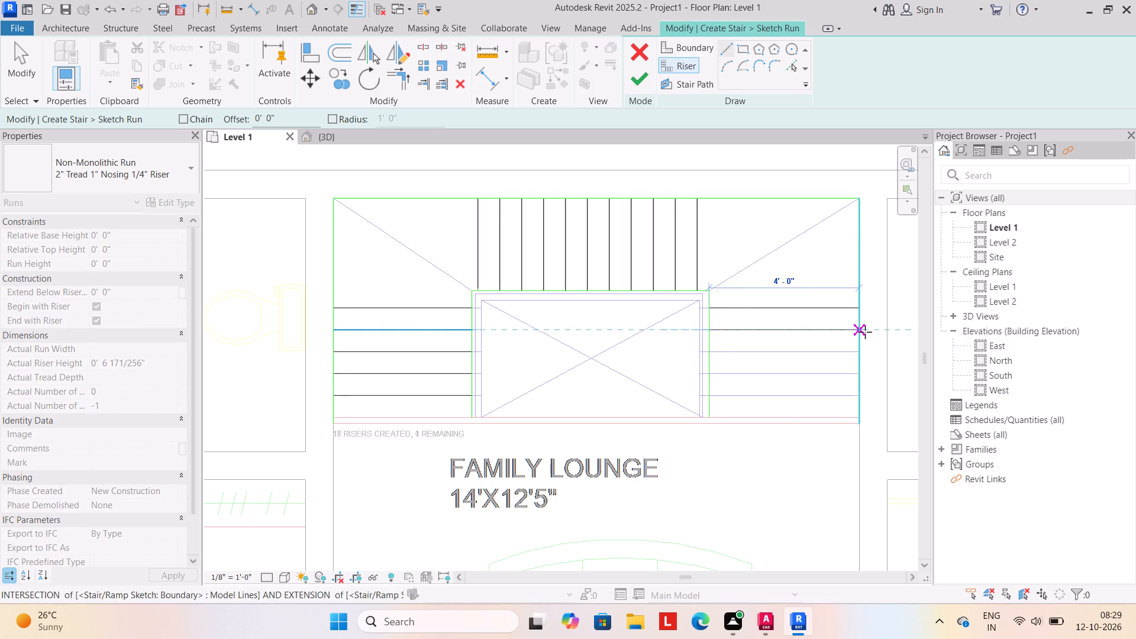
pyautogui.press('Escape')
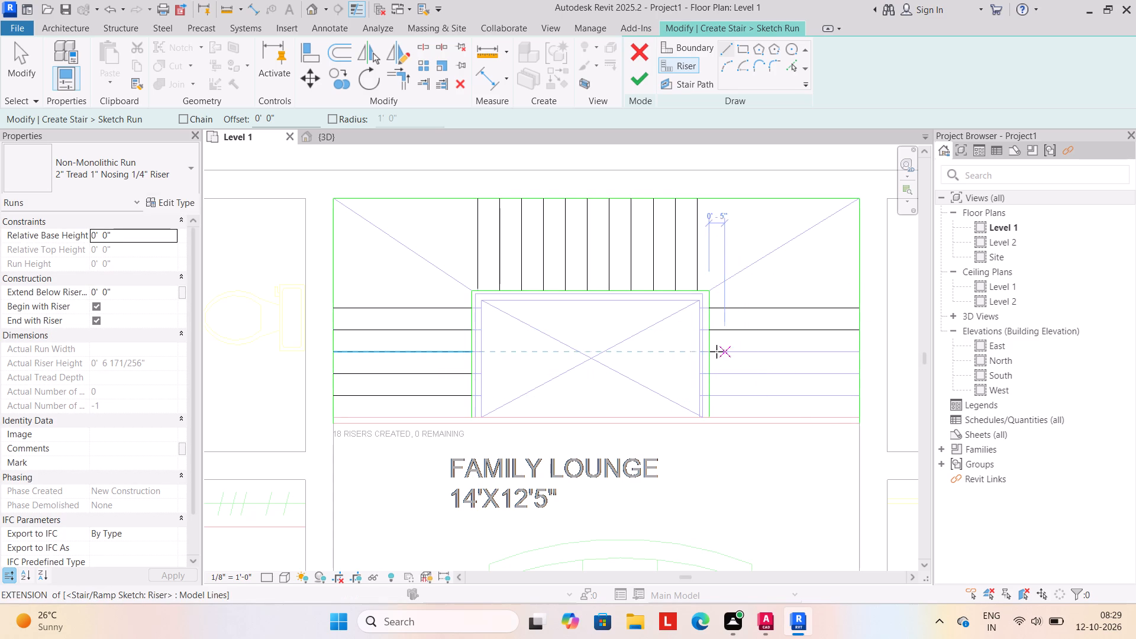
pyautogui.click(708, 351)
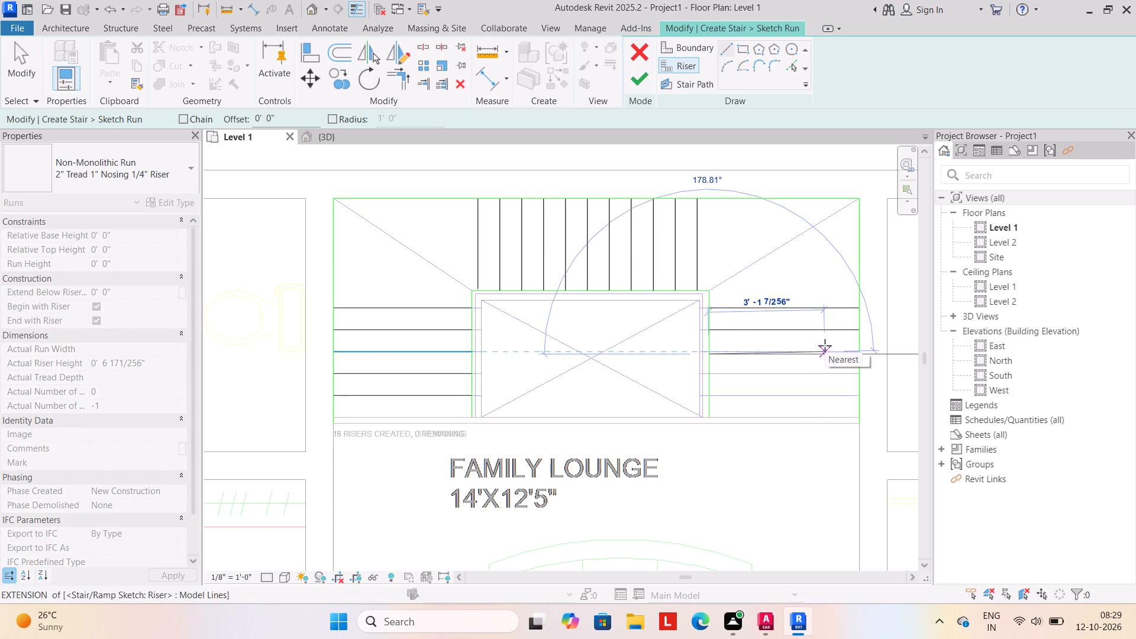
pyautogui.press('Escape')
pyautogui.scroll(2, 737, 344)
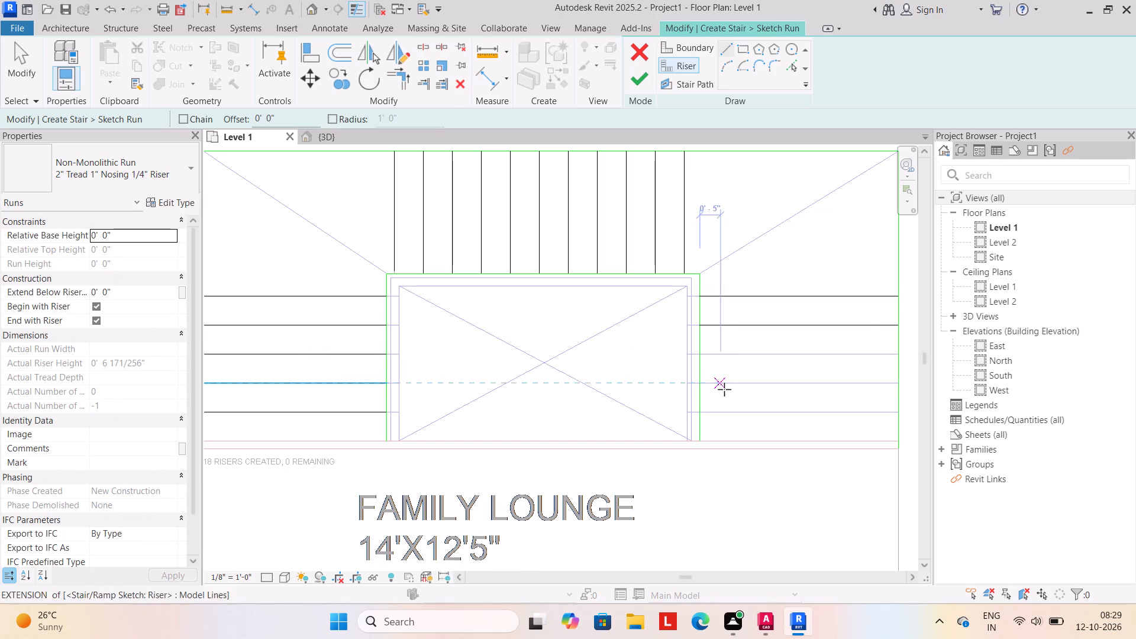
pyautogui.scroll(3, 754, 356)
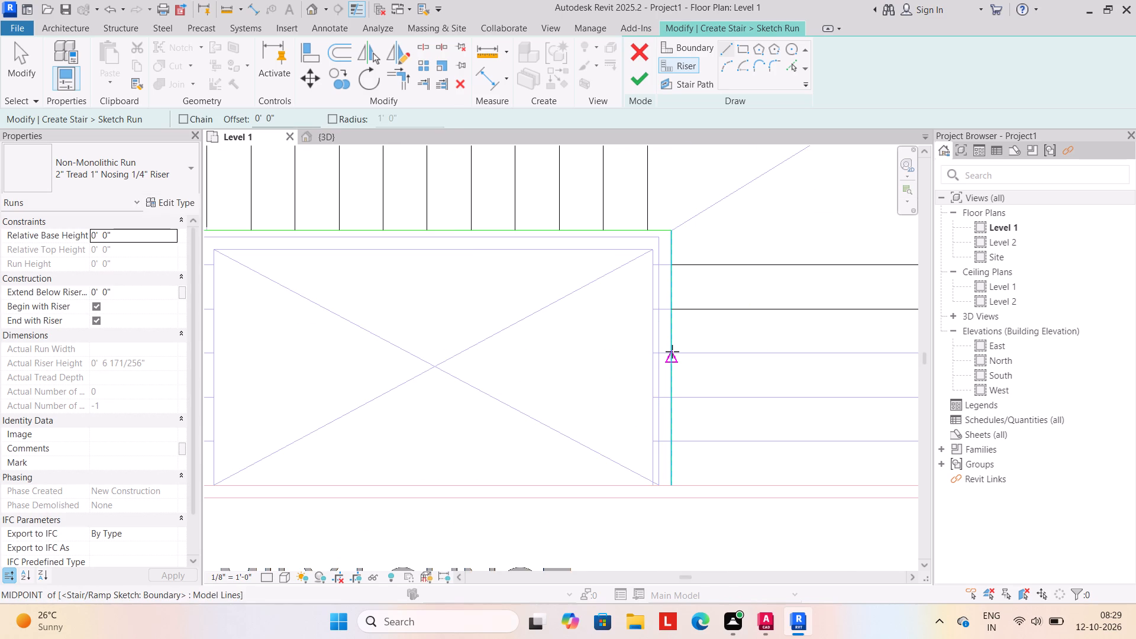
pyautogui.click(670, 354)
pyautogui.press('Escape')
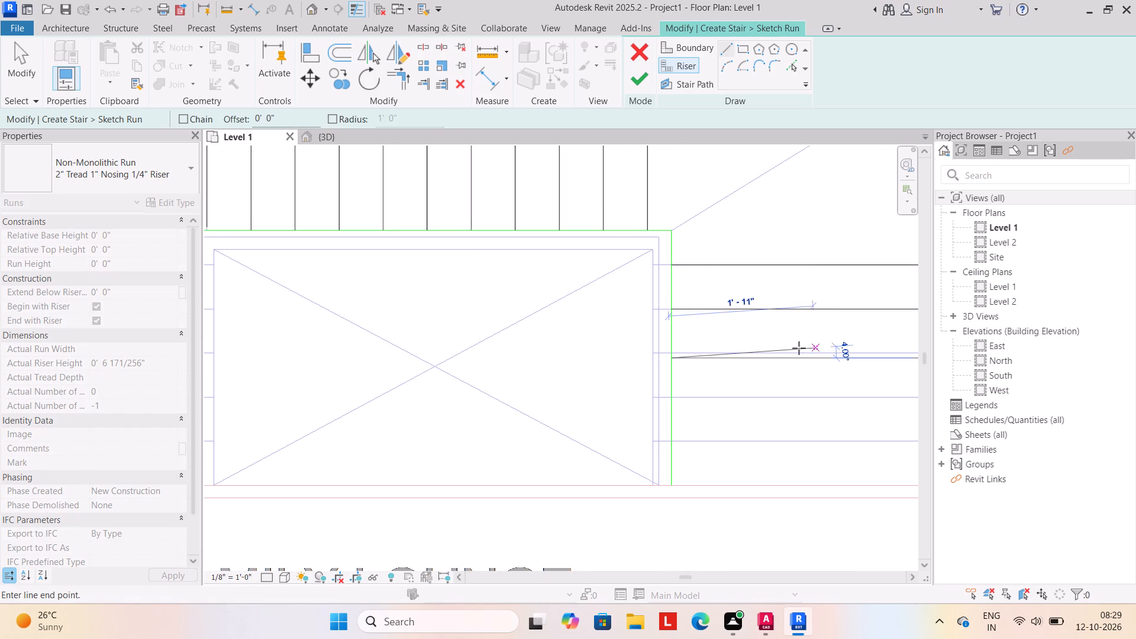
# Draw the right flight's third and fourth riser lines along the plan's treads, each about 4'-0" long from inner to outer boundary.
pyautogui.scroll(3, 689, 337)
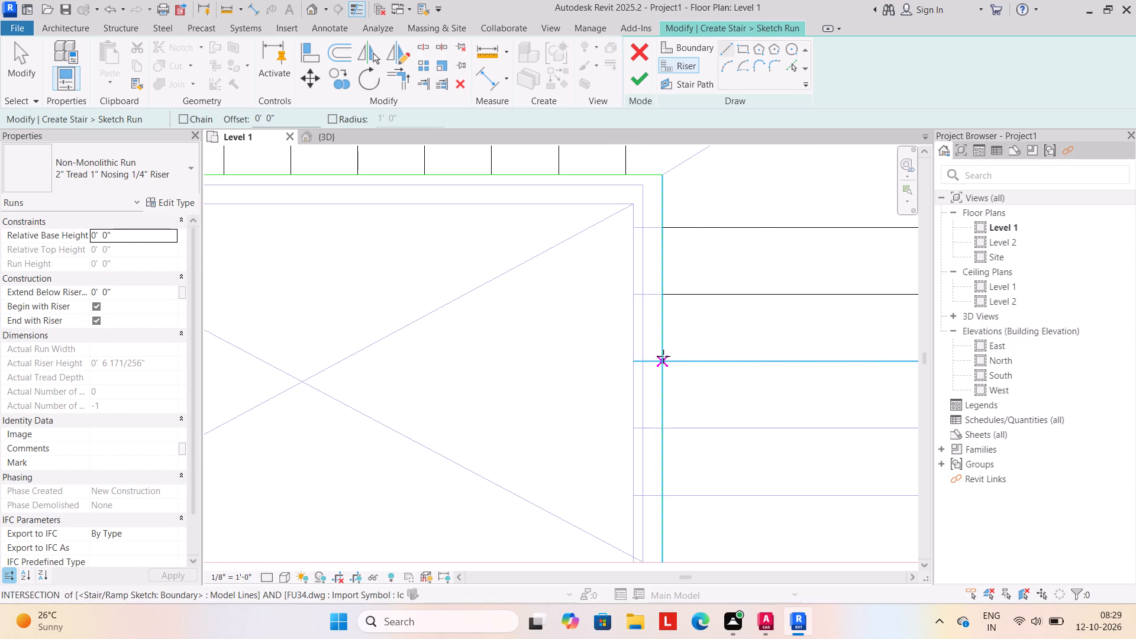
pyautogui.click(663, 356)
pyautogui.scroll(-2, 883, 341)
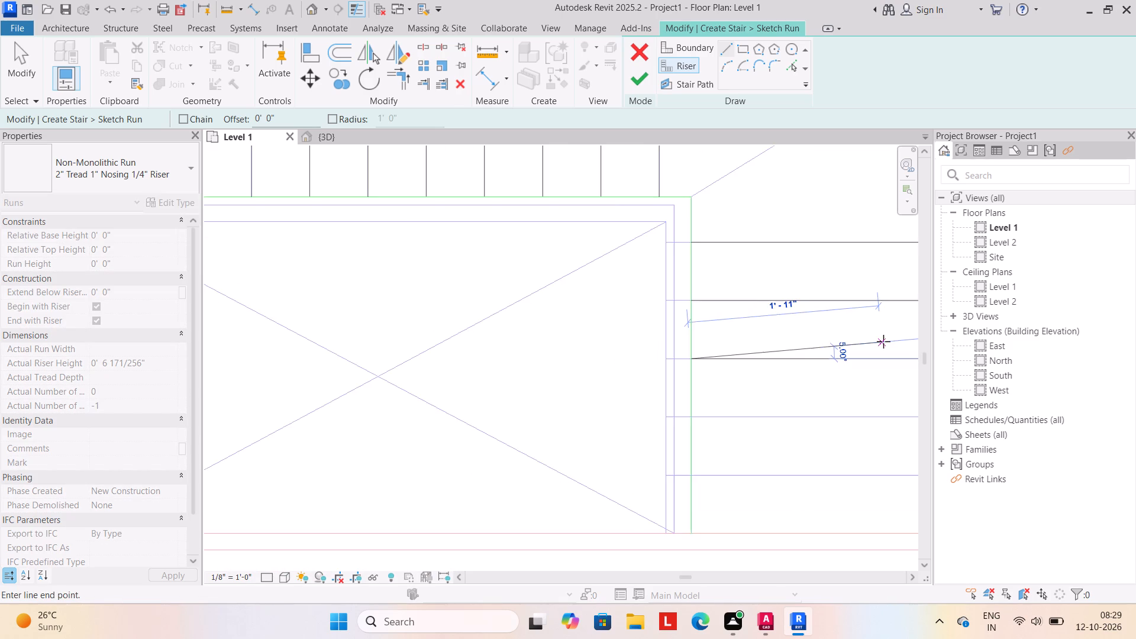
pyautogui.moveTo(883, 341); pyautogui.dragTo(693, 321, button='middle')
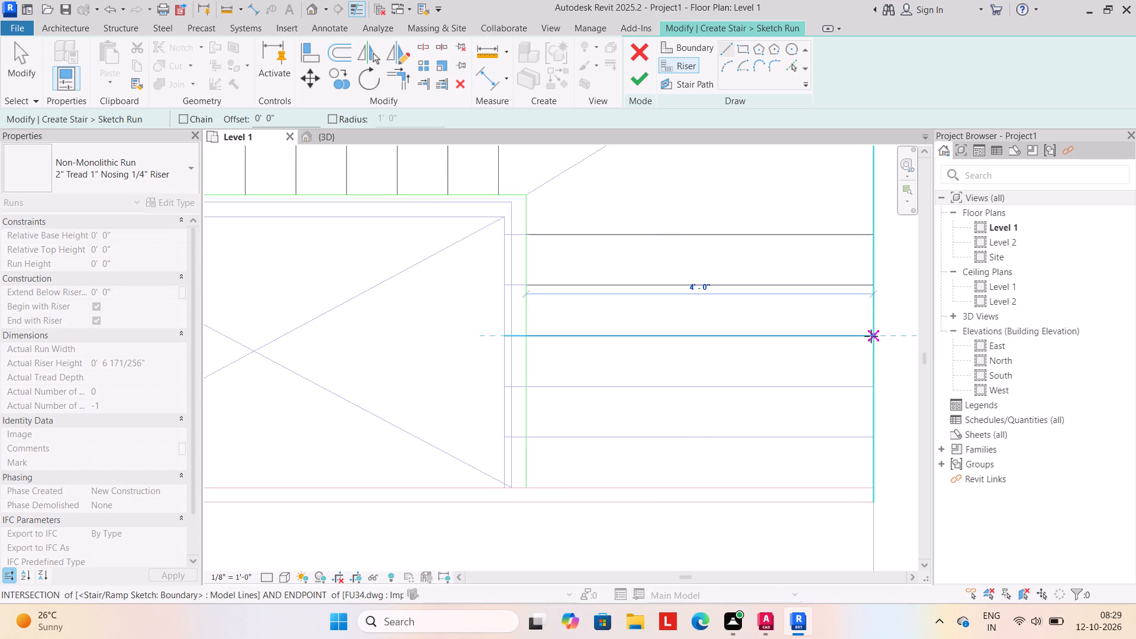
pyautogui.click(873, 335)
pyautogui.press('Escape')
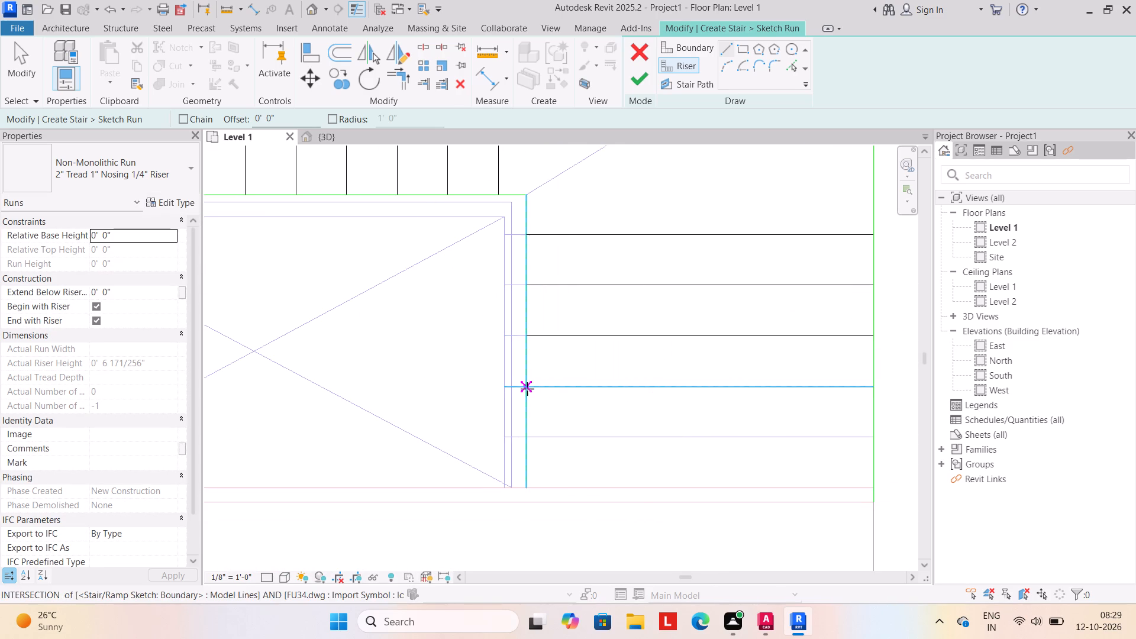
pyautogui.click(527, 389)
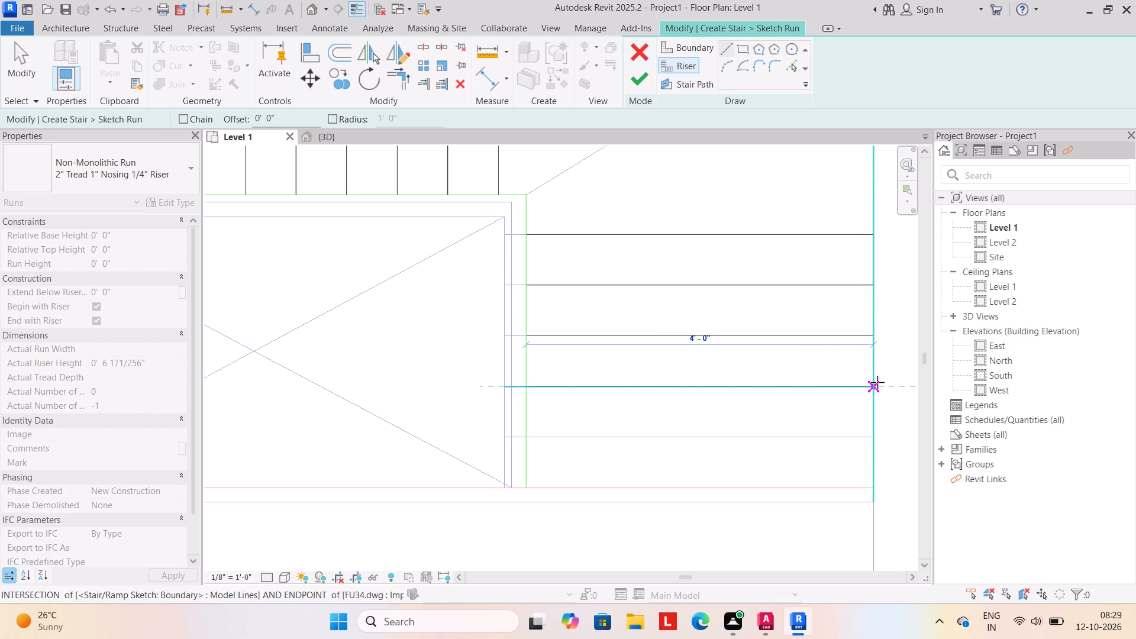
pyautogui.click(877, 382)
pyautogui.press('Escape')
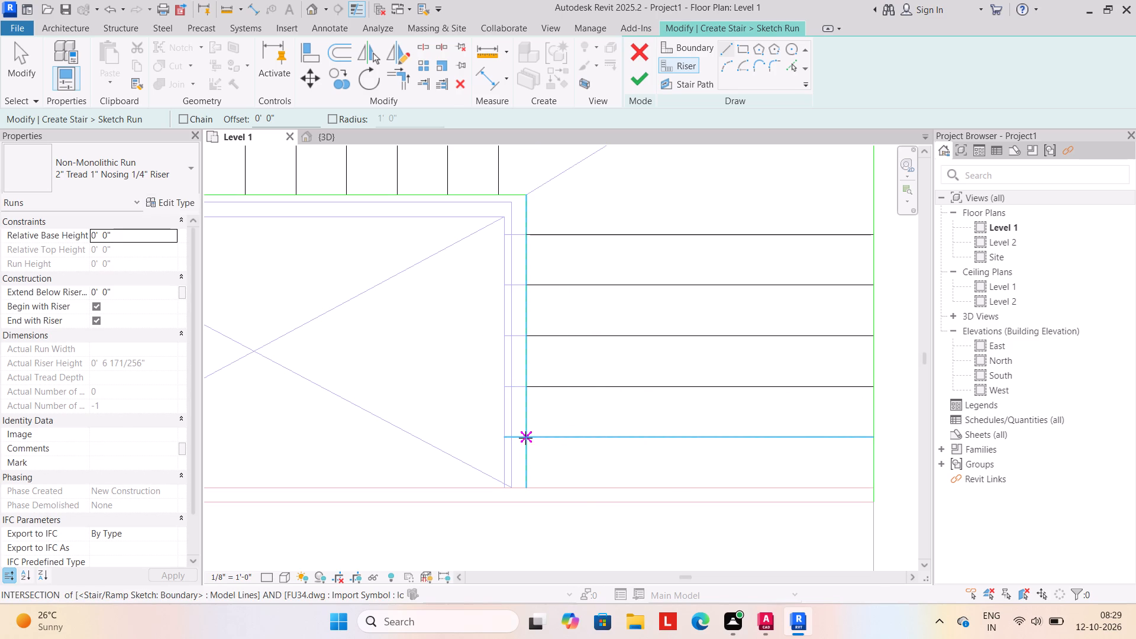
# Draw the right flight's last two riser lines, about 4'-0" long, on the lowest tread line and at the inner boundary's lower end.
pyautogui.click(525, 436)
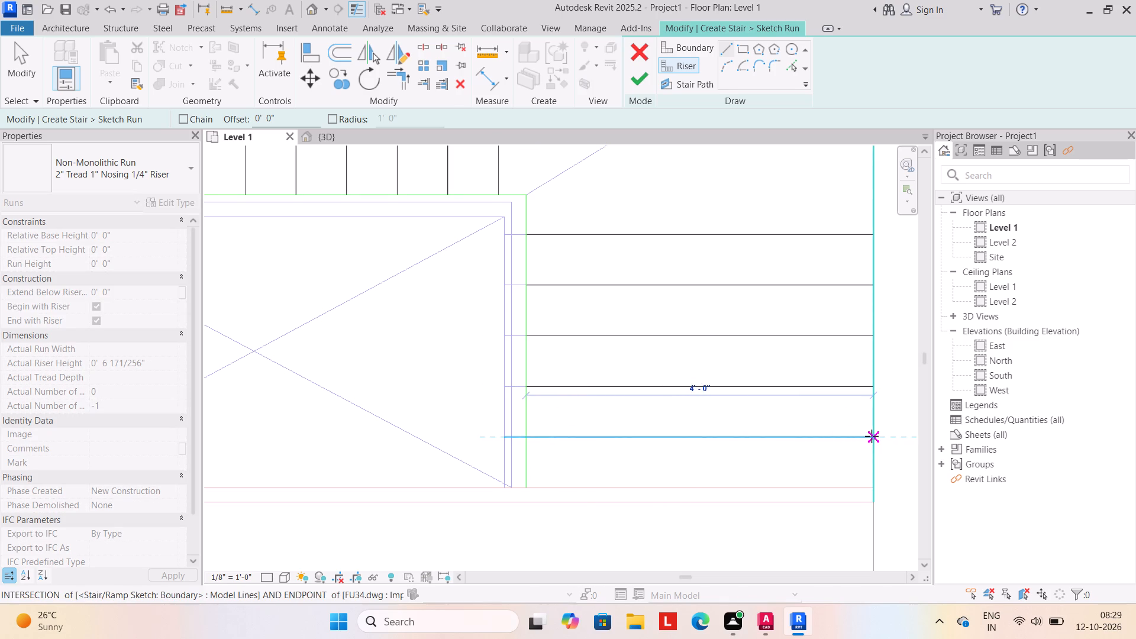
pyautogui.click(872, 436)
pyautogui.press('Escape')
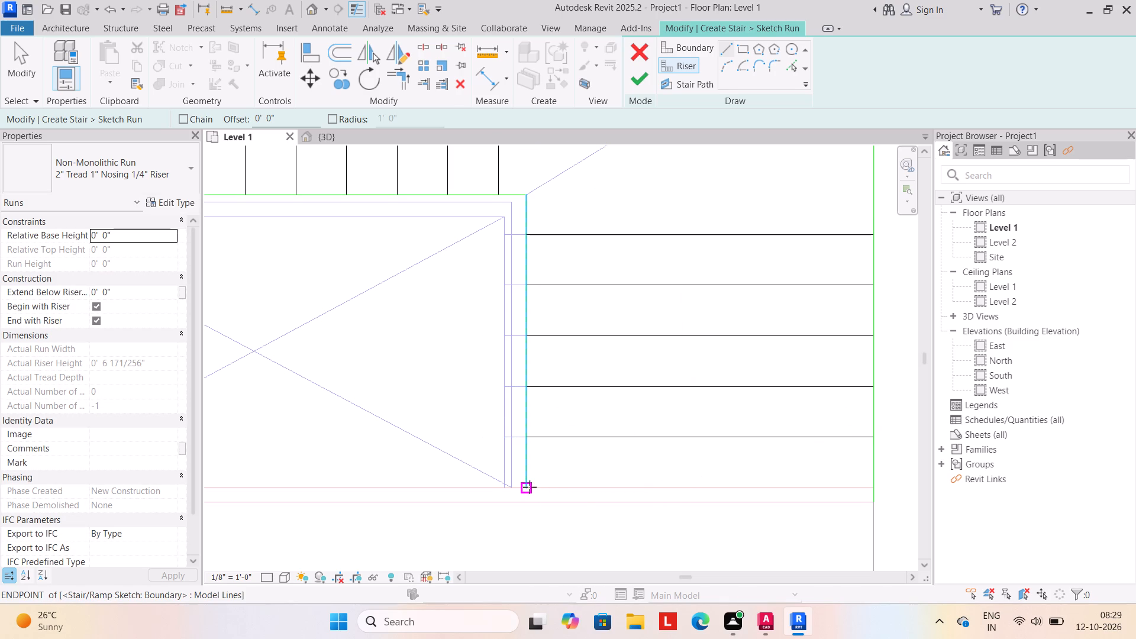
pyautogui.click(530, 488)
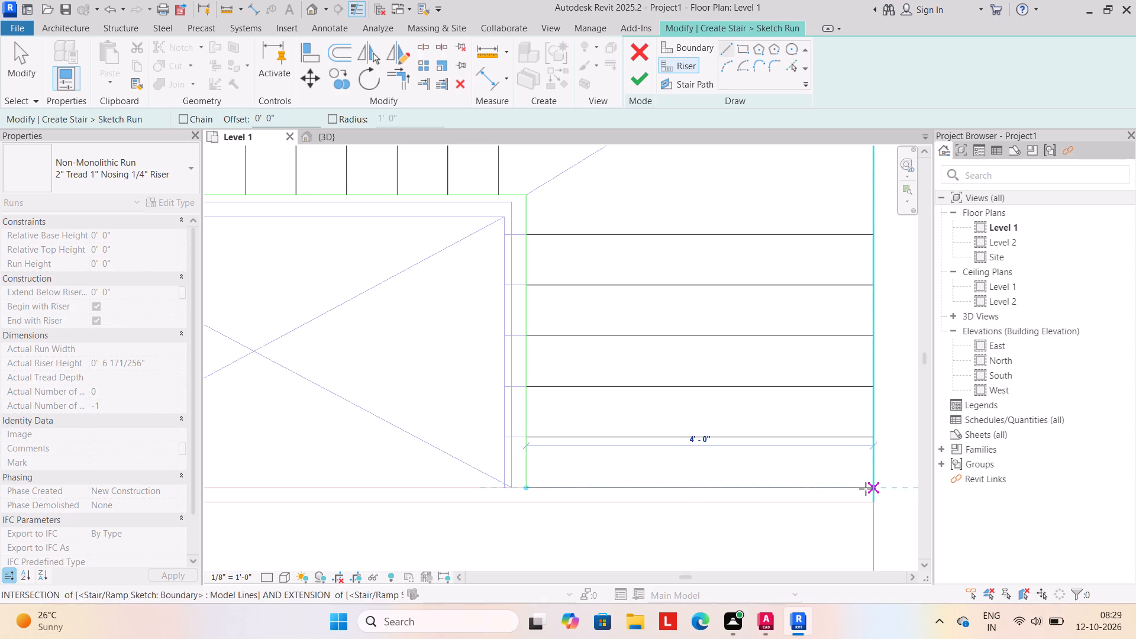
pyautogui.click(873, 487)
pyautogui.press('Escape')
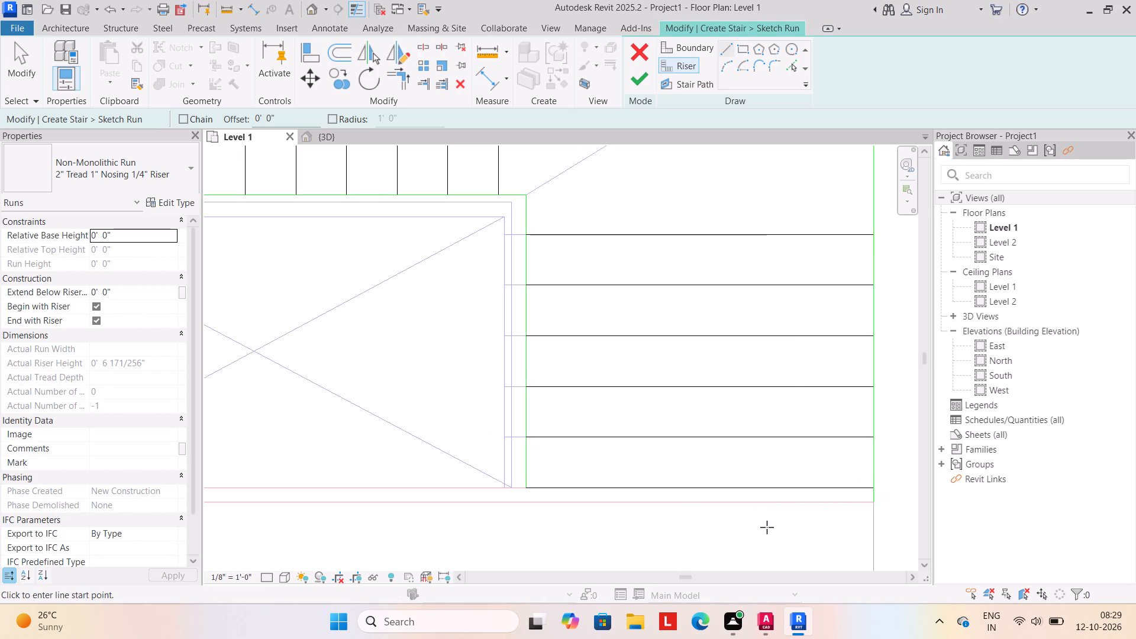
pyautogui.press('Escape')
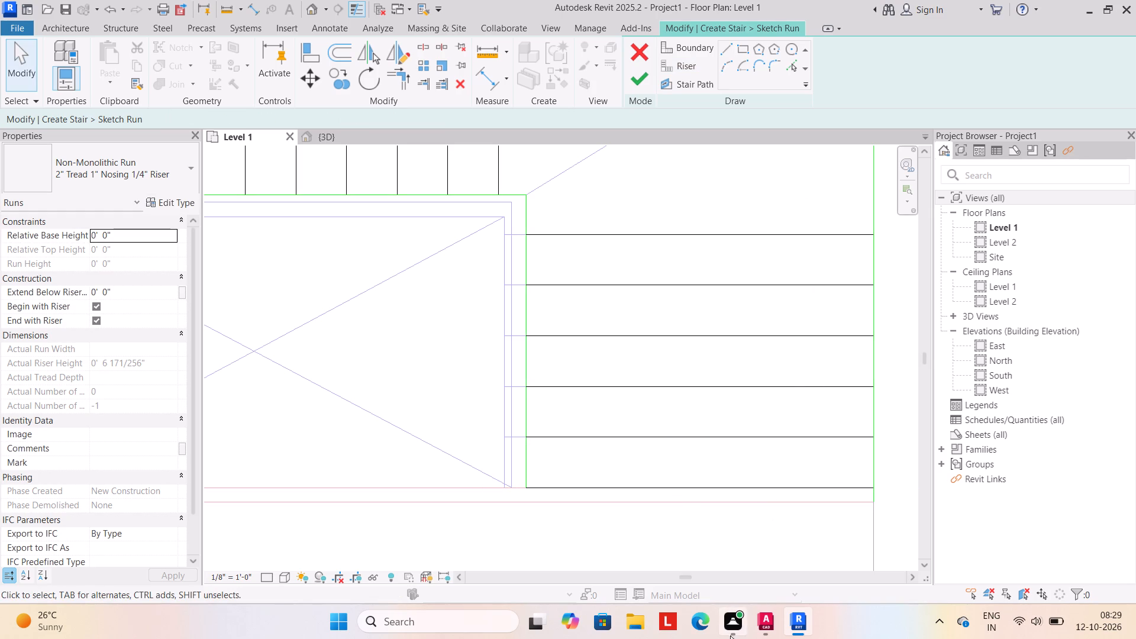
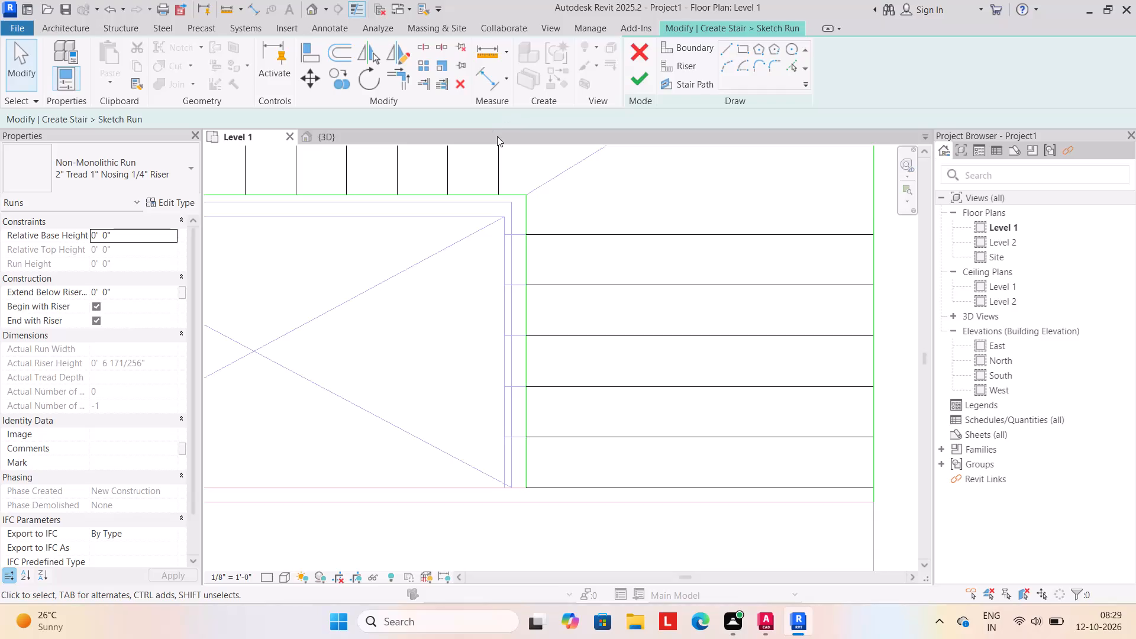
# Draw the left flight's lowest riser line, about 3'-8" long, from the outer boundary to the inner boundary's lower end.
pyautogui.scroll(-2, 505, 124)
pyautogui.scroll(-3, 556, 289)
pyautogui.moveTo(509, 298); pyautogui.dragTo(599, 276, button='middle')
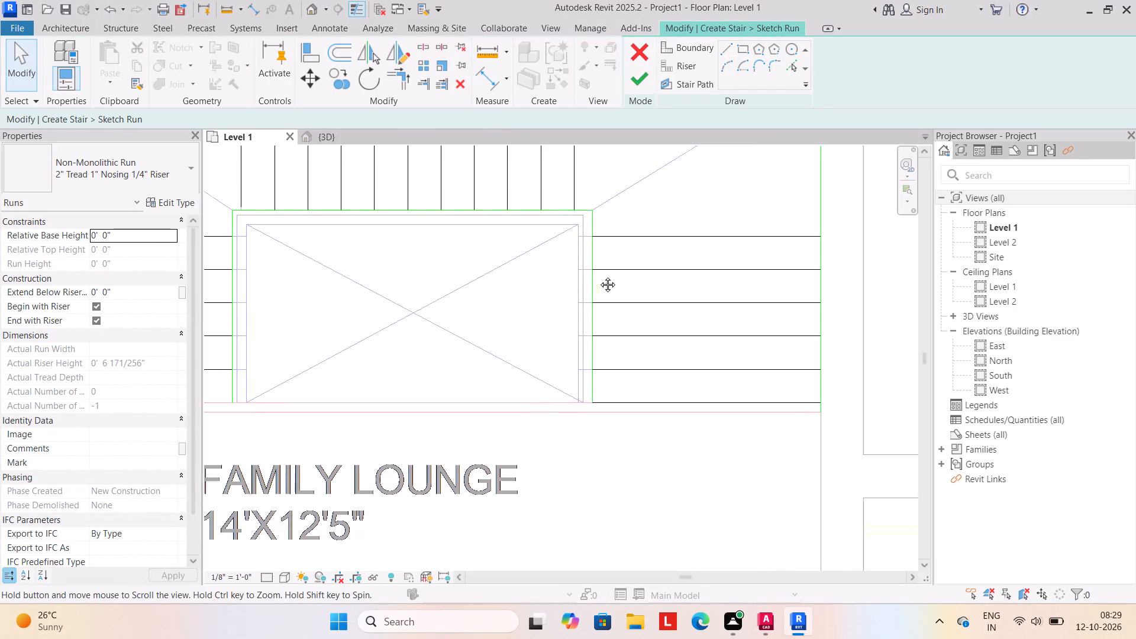
pyautogui.moveTo(599, 276); pyautogui.dragTo(811, 256, button='middle')
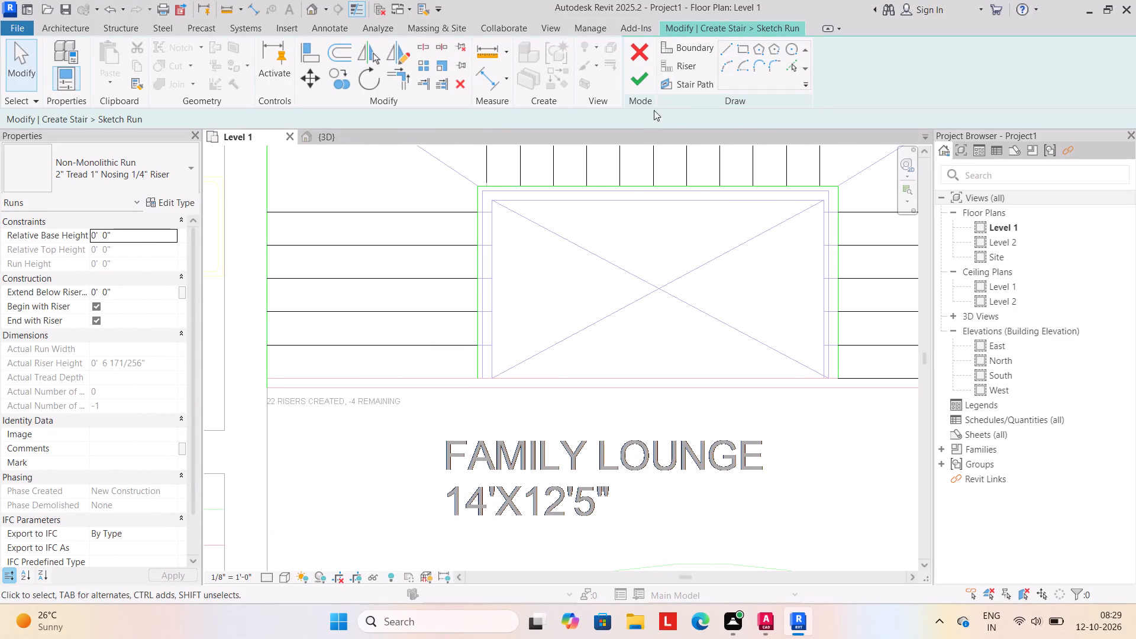
pyautogui.click(686, 65)
pyautogui.click(725, 45)
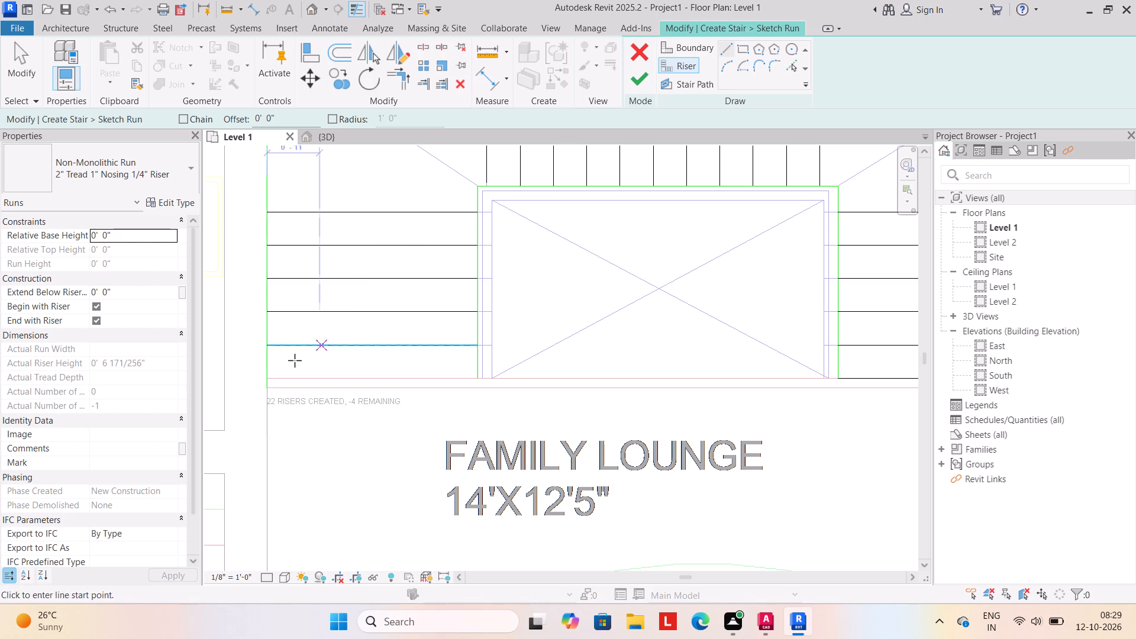
pyautogui.click(267, 377)
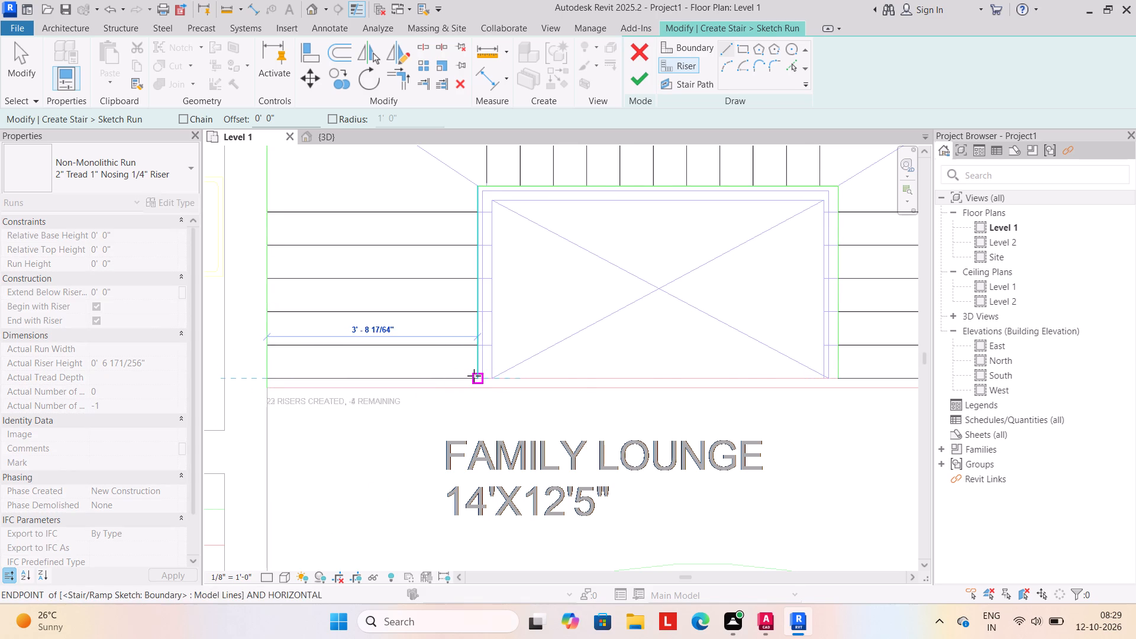
pyautogui.click(474, 376)
pyautogui.press('Escape')
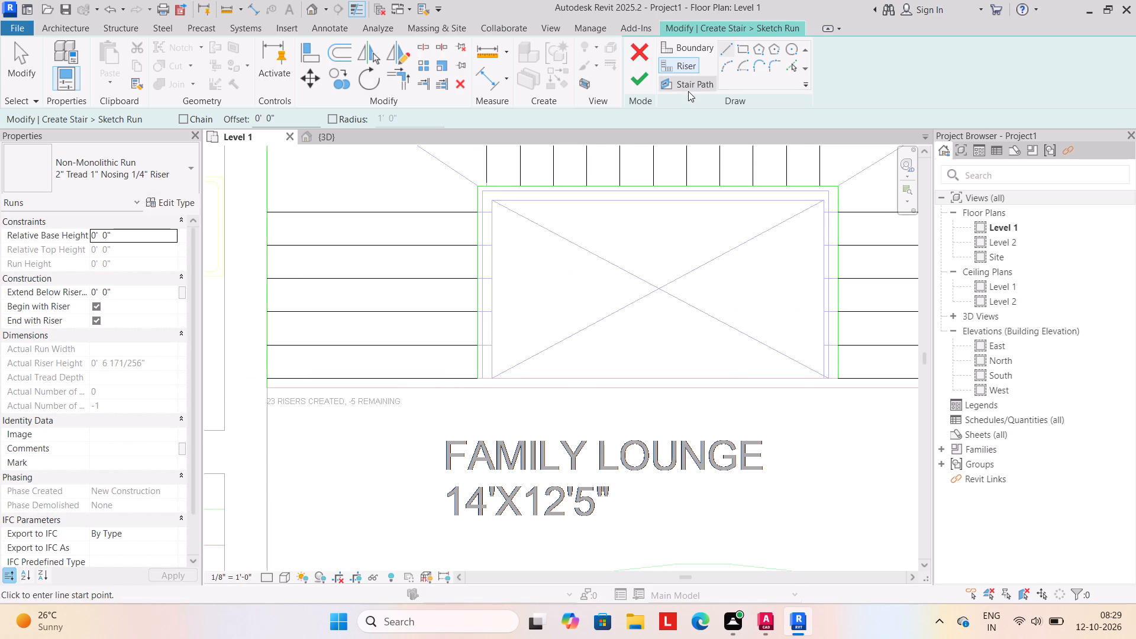
# Draw the U-shaped stair path from the left flight's lowest riser, about 4'-6" up, 10'-2" across and down to the right flight's lowest riser.
pyautogui.click(689, 89)
pyautogui.click(727, 44)
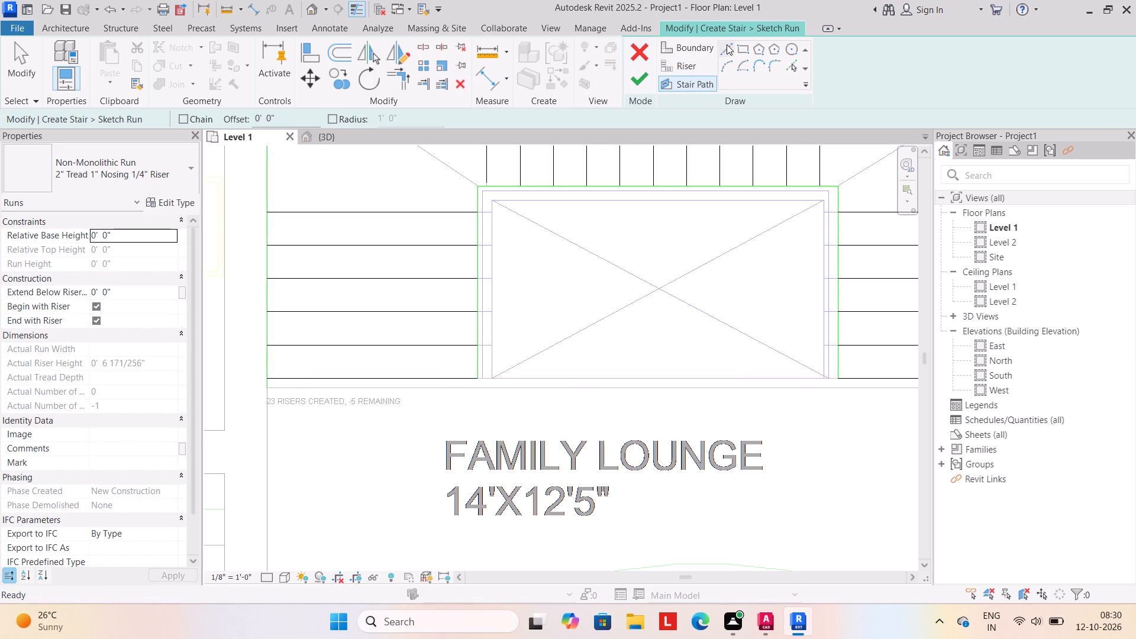
pyautogui.click(383, 379)
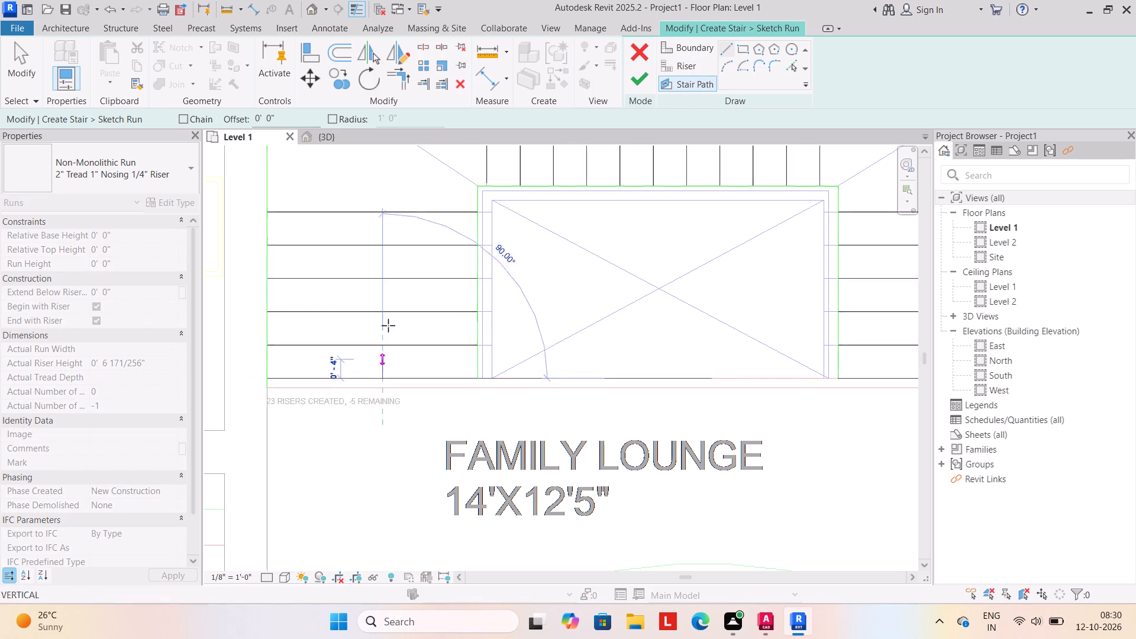
pyautogui.scroll(-2, 380, 269)
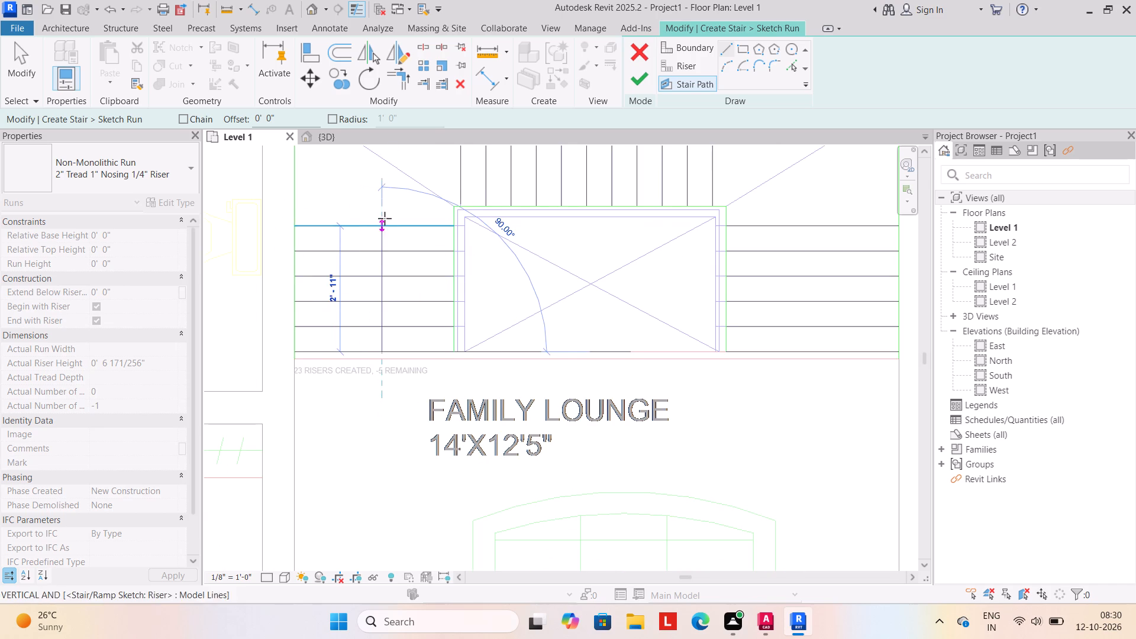
pyautogui.scroll(-1, 385, 215)
pyautogui.moveTo(385, 215); pyautogui.dragTo(370, 356, button='middle')
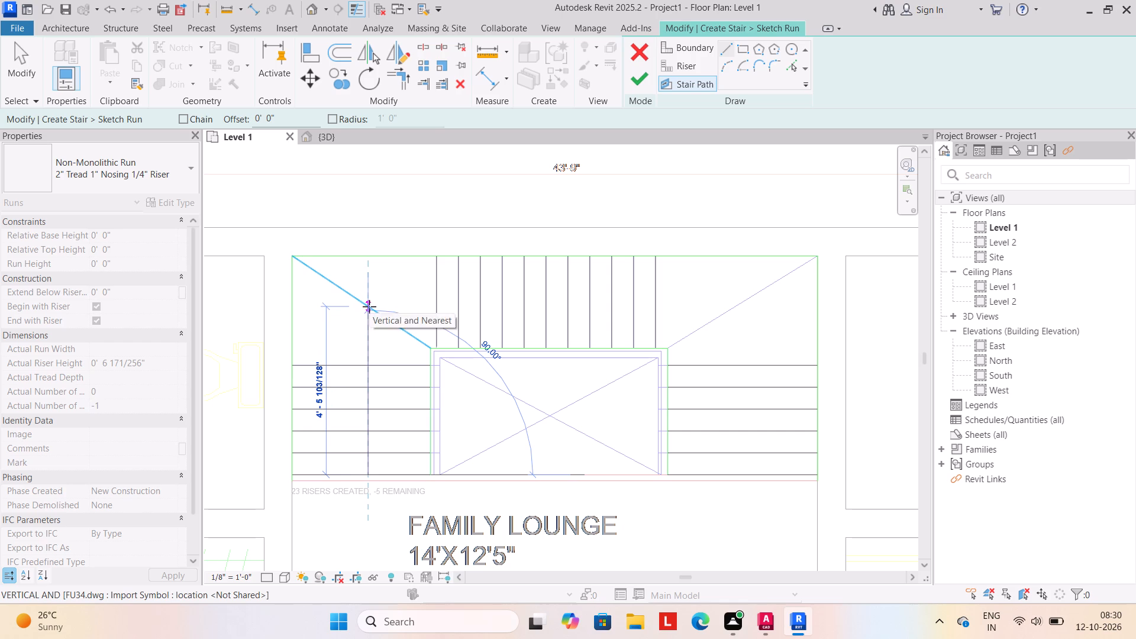
pyautogui.click(369, 306)
pyautogui.click(369, 306)
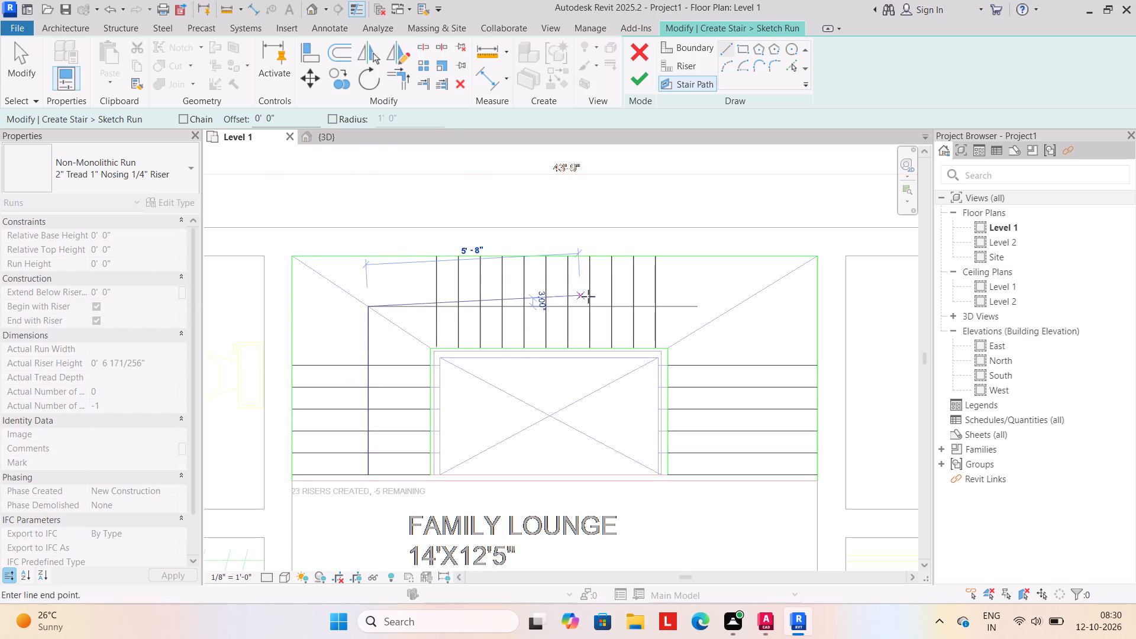
pyautogui.click(750, 305)
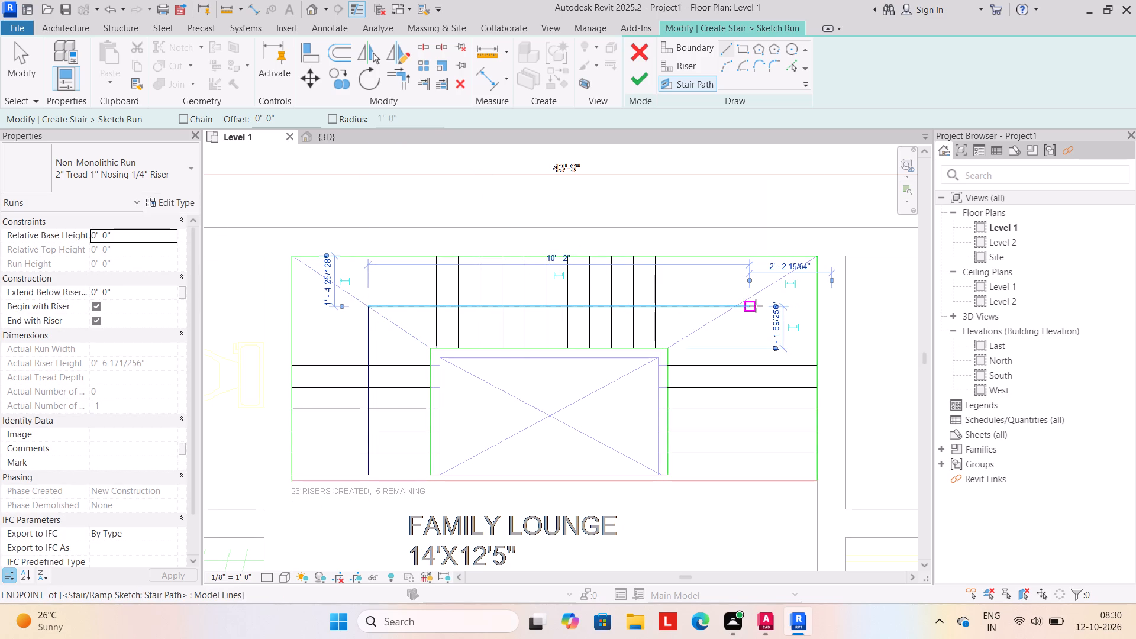
pyautogui.click(751, 309)
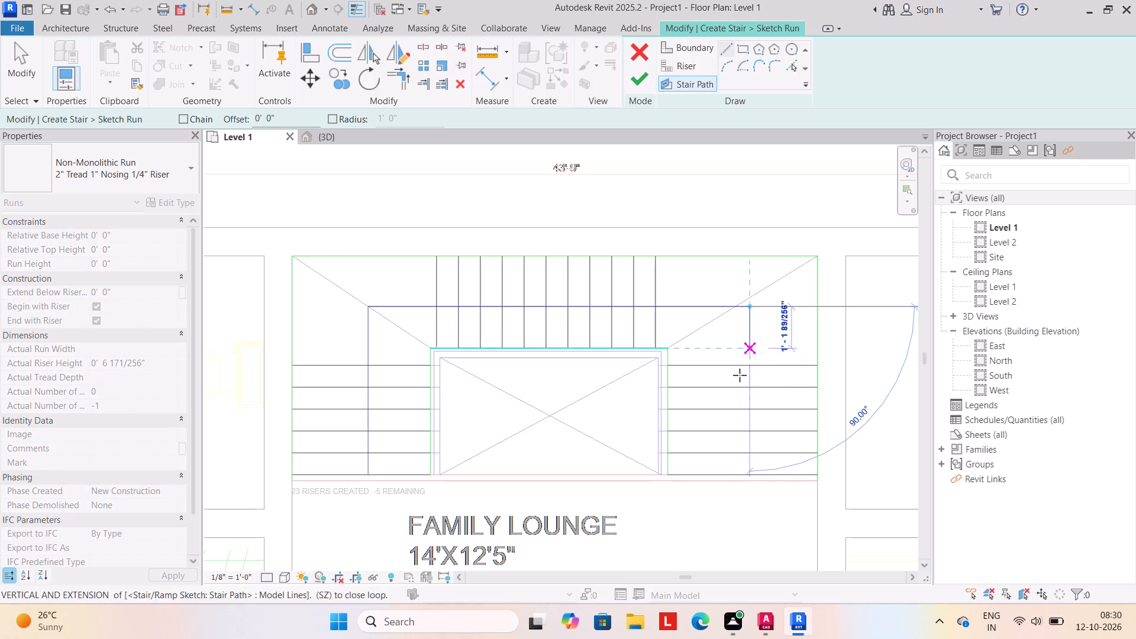
pyautogui.click(750, 477)
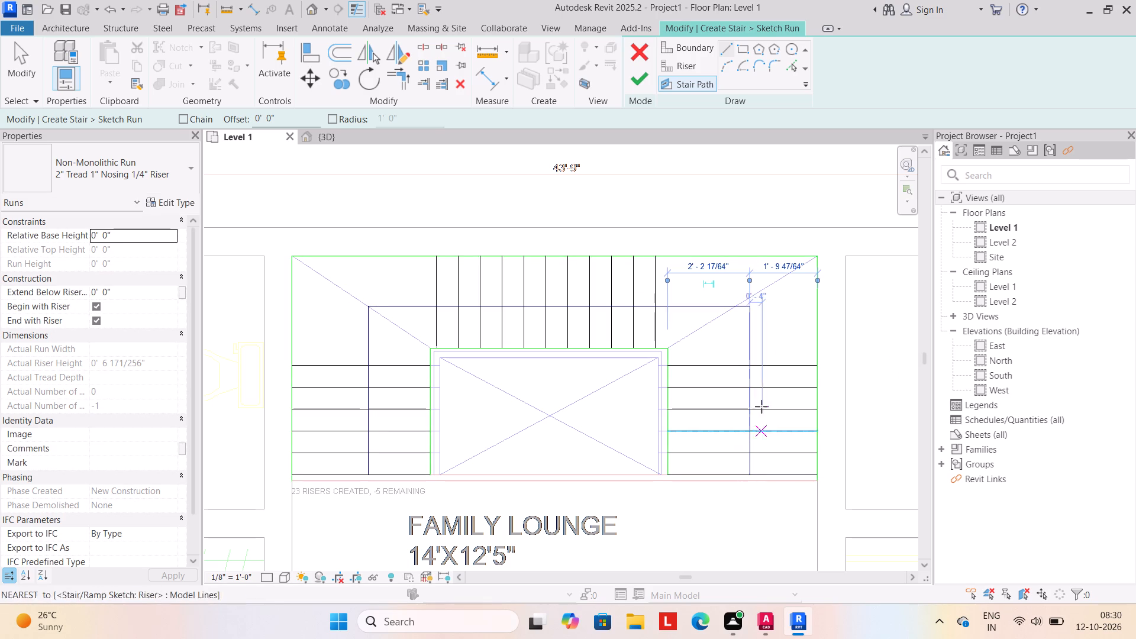
pyautogui.press('Escape')
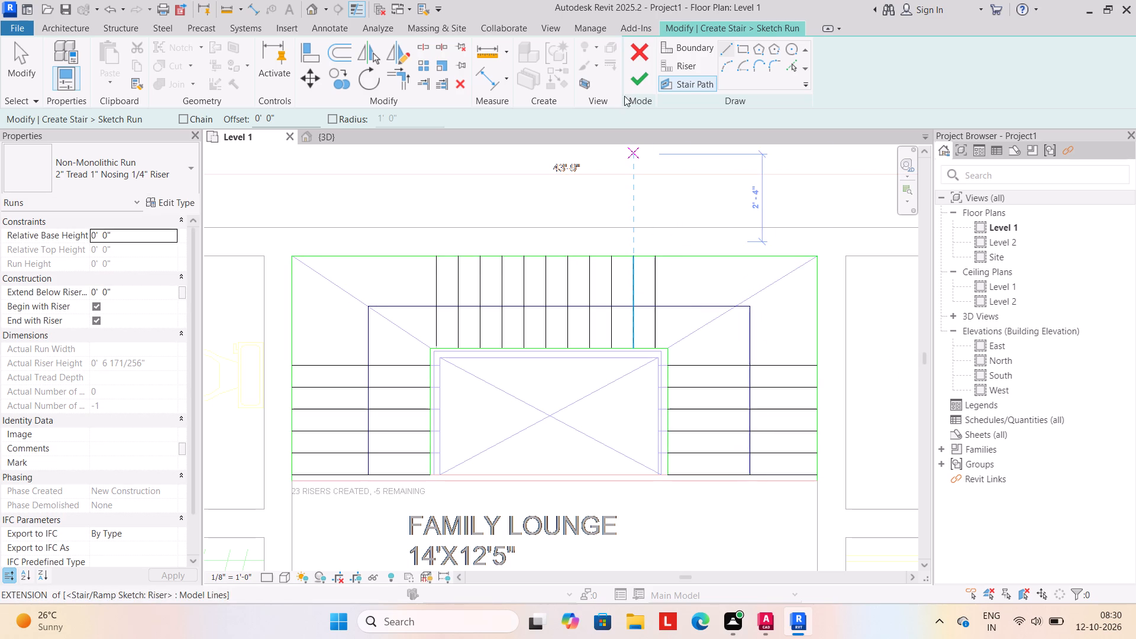
# Finish the sketched run and clear its selection.
pyautogui.click(634, 70)
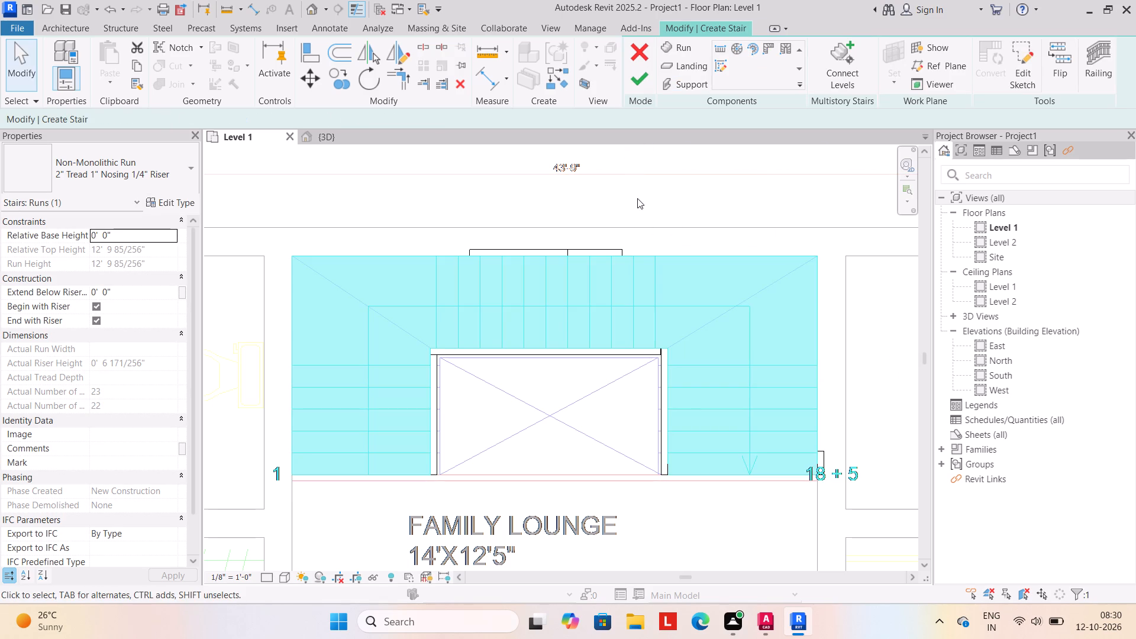
pyautogui.click(637, 193)
pyautogui.press('Escape')
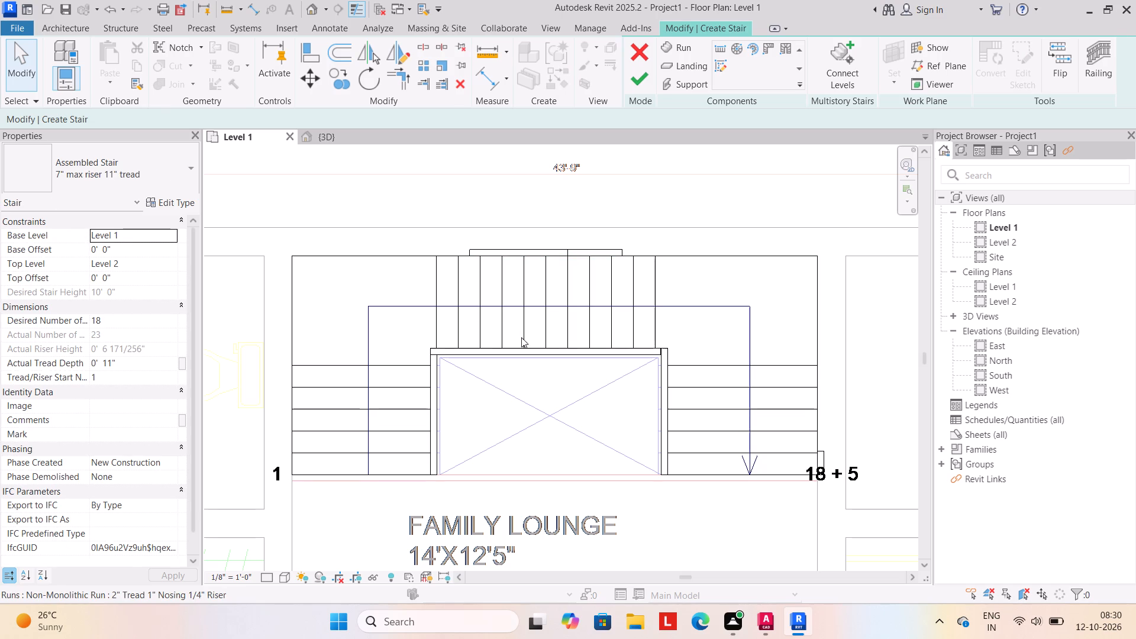
# Switch to the 3D view and finish the stair.
pyautogui.scroll(-12, 521, 337)
pyautogui.moveTo(521, 340); pyautogui.dragTo(519, 283, button='middle')
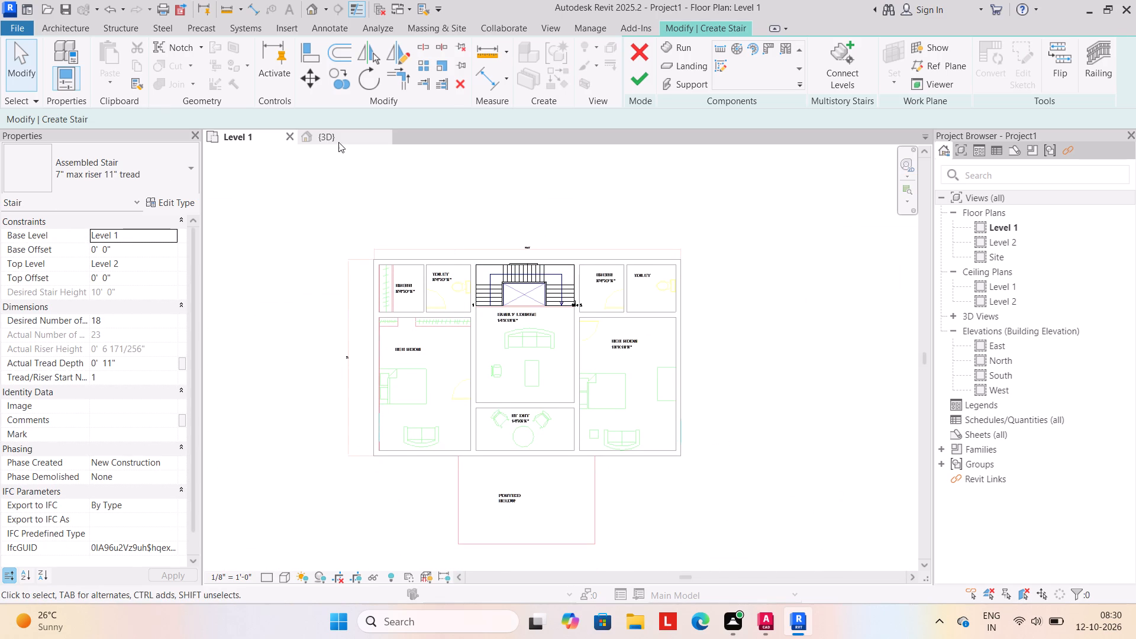
pyautogui.click(338, 137)
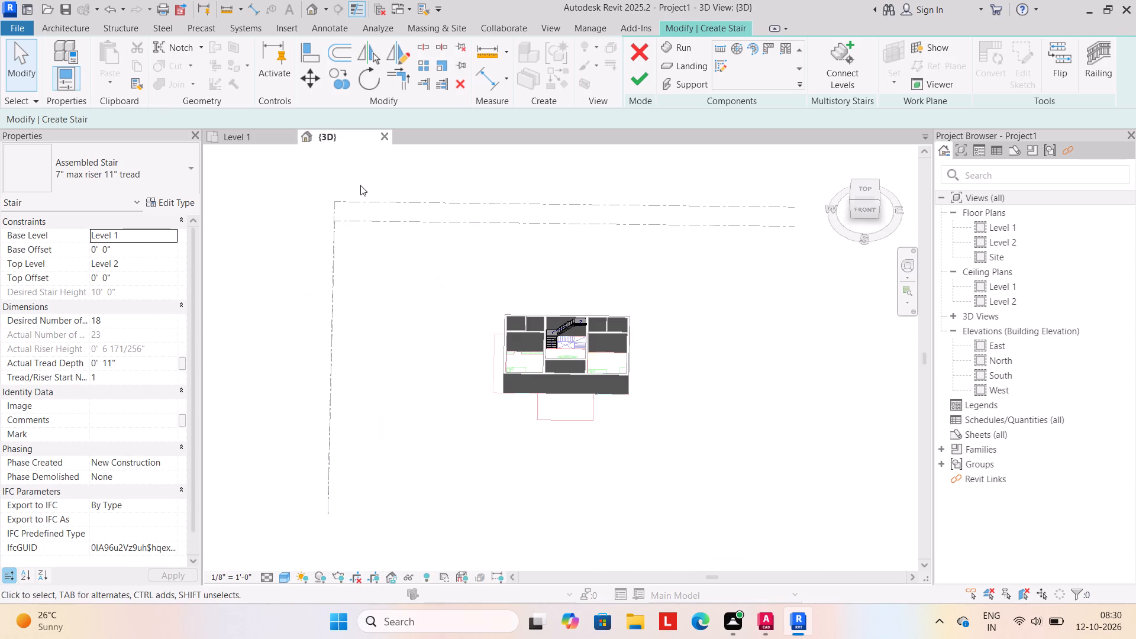
pyautogui.click(638, 82)
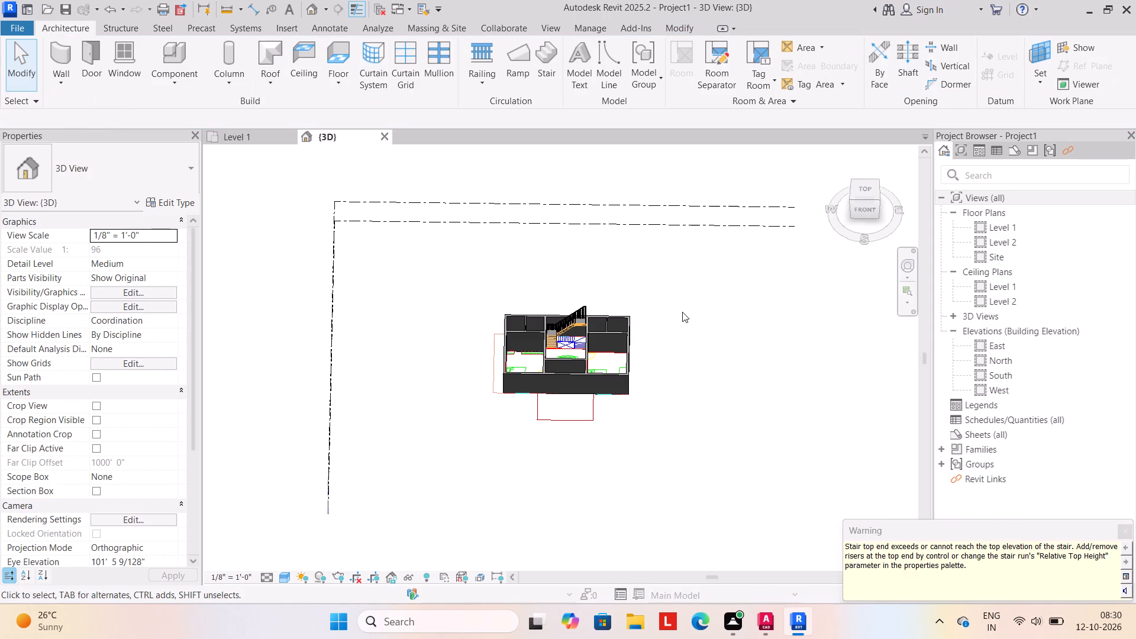
pyautogui.press('Escape')
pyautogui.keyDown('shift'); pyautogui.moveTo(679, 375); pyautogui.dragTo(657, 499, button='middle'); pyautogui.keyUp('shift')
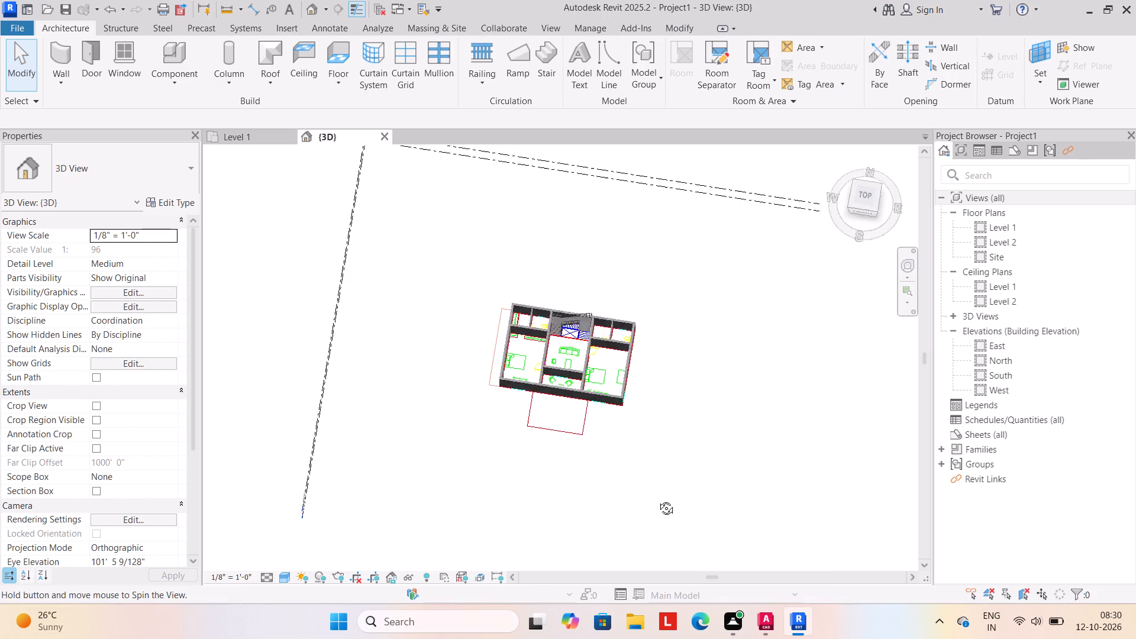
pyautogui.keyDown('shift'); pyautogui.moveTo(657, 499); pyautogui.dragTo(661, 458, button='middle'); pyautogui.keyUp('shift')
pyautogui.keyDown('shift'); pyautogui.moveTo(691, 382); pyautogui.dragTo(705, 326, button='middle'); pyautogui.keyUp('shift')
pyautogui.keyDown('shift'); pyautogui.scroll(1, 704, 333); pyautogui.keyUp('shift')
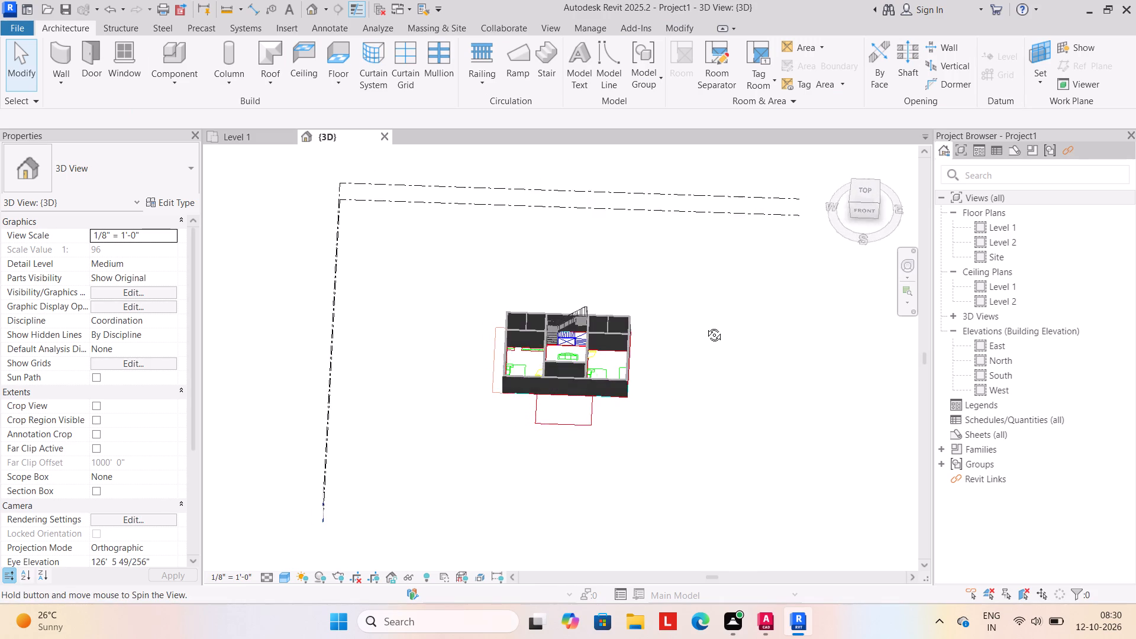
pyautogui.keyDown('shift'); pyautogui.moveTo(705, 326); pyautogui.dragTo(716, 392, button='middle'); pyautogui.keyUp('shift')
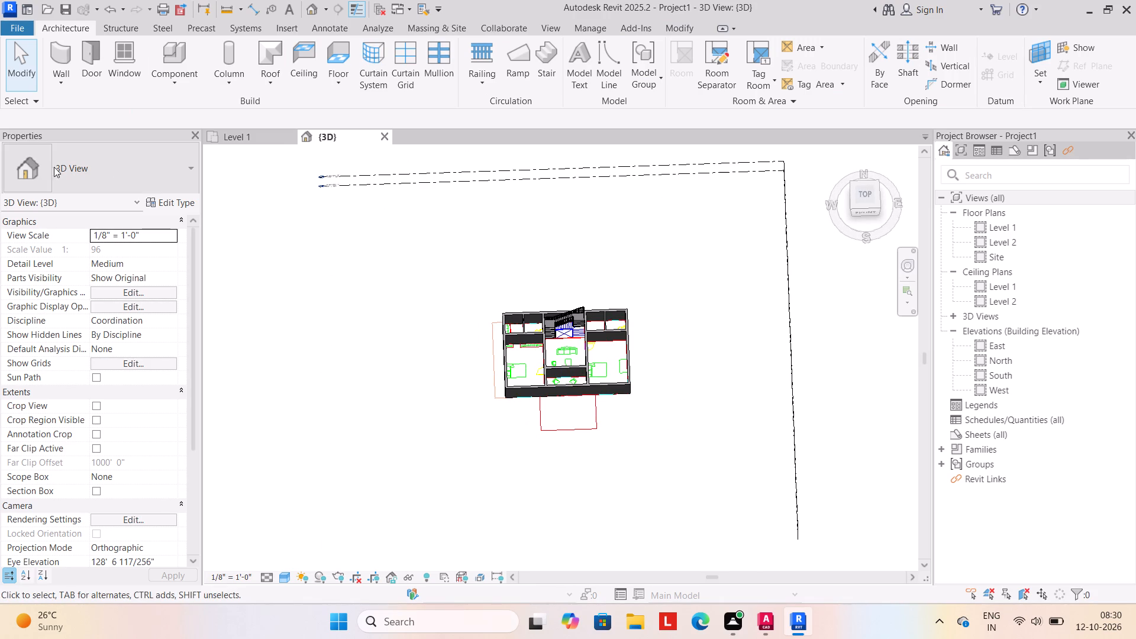
# Return to the Level 1 plan and load the Bed_17739 family from the beds folder for component placement.
pyautogui.click(245, 140)
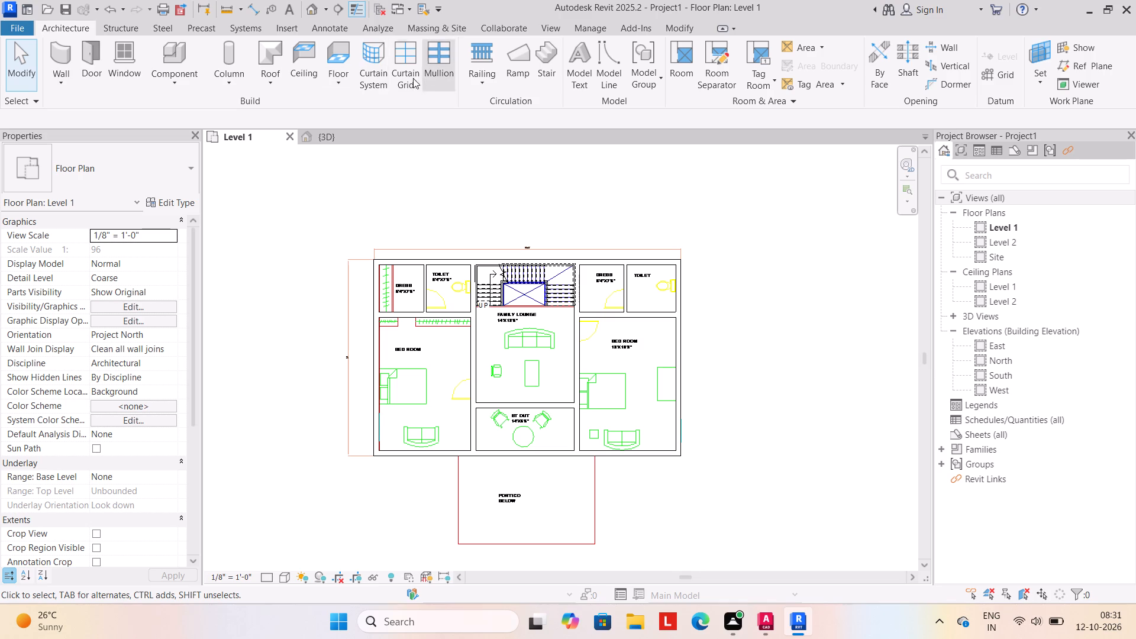
pyautogui.click(176, 76)
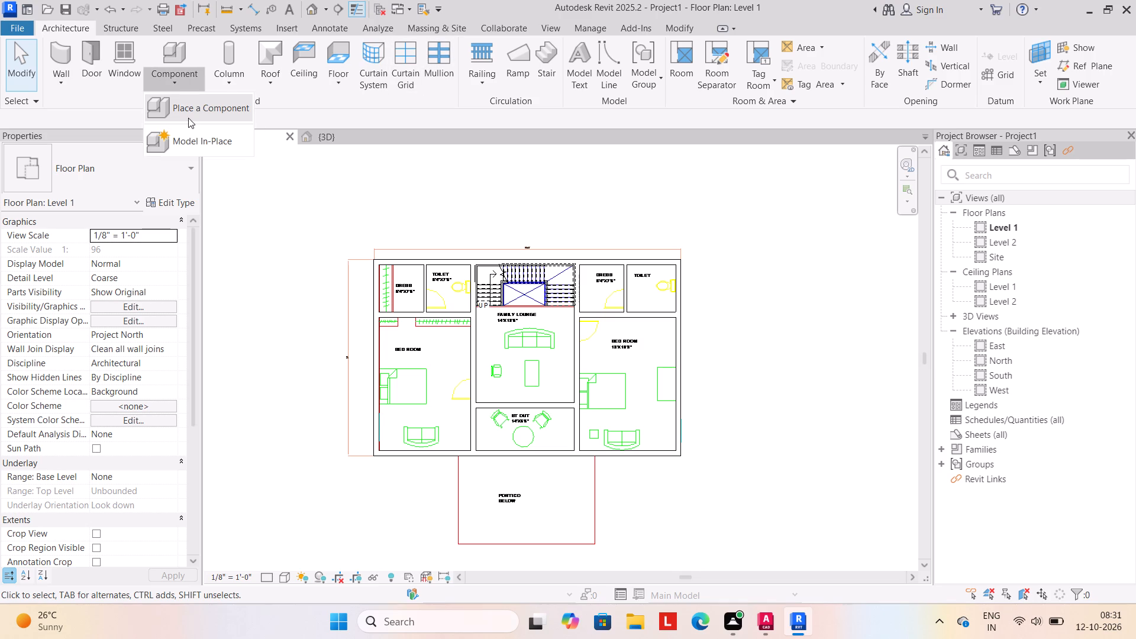
pyautogui.click(192, 106)
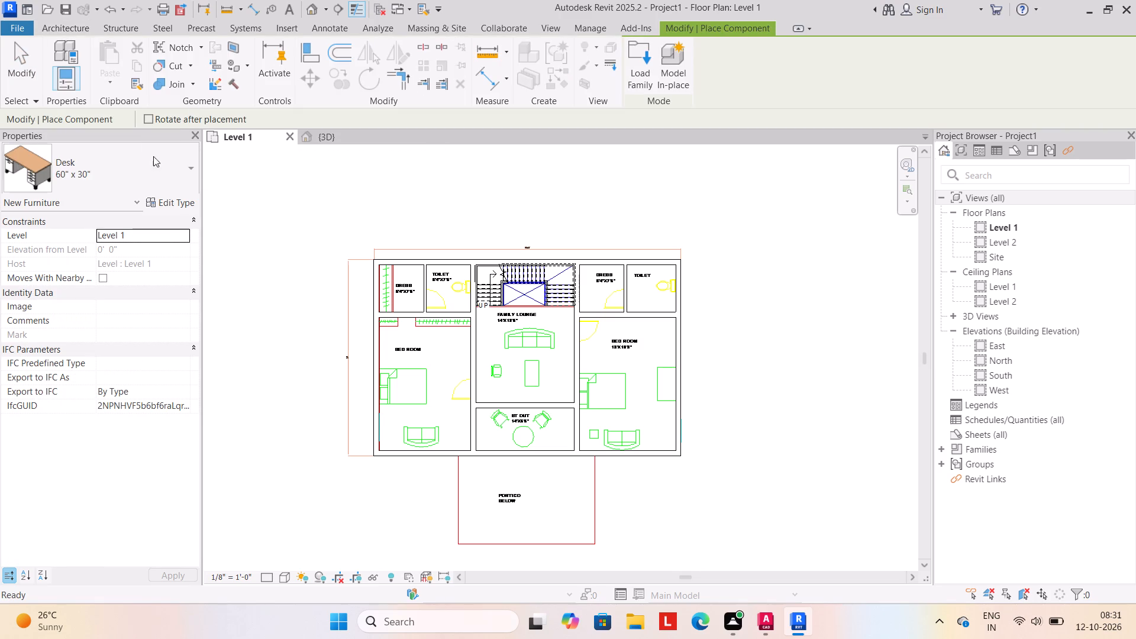
pyautogui.click(631, 80)
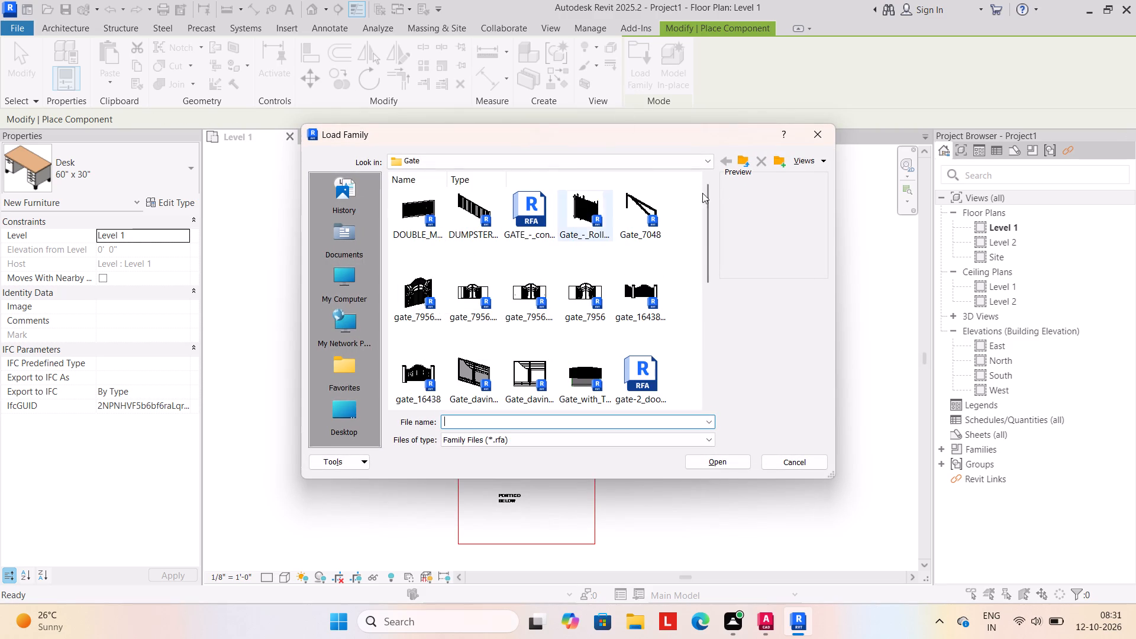
pyautogui.click(743, 166)
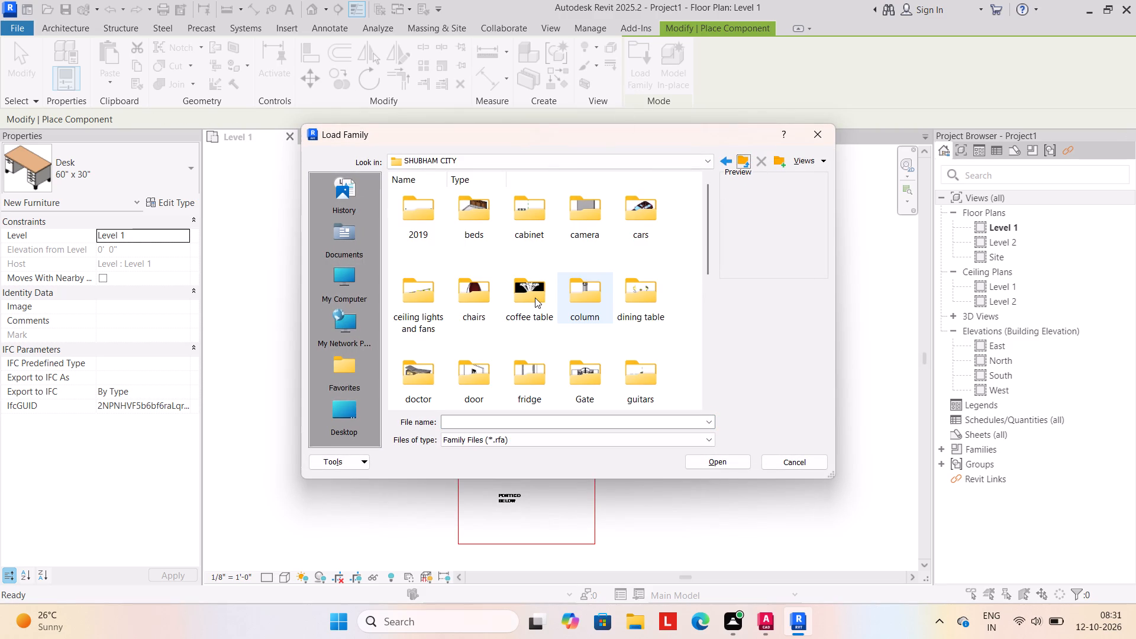
pyautogui.scroll(3, 572, 281)
pyautogui.doubleClick(482, 227)
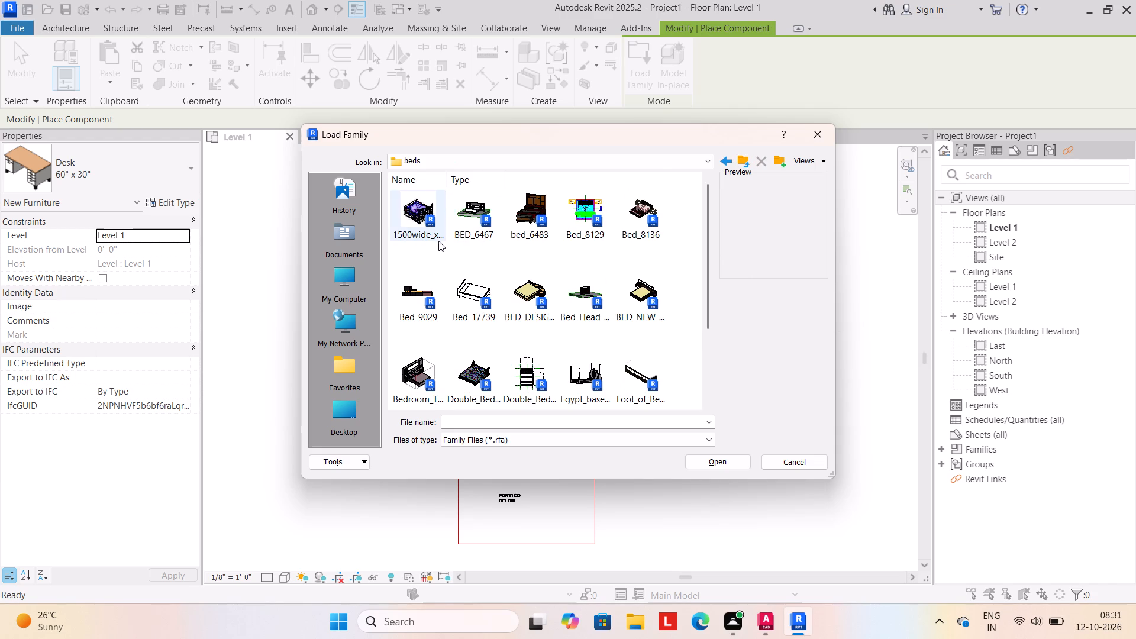
pyautogui.doubleClick(469, 295)
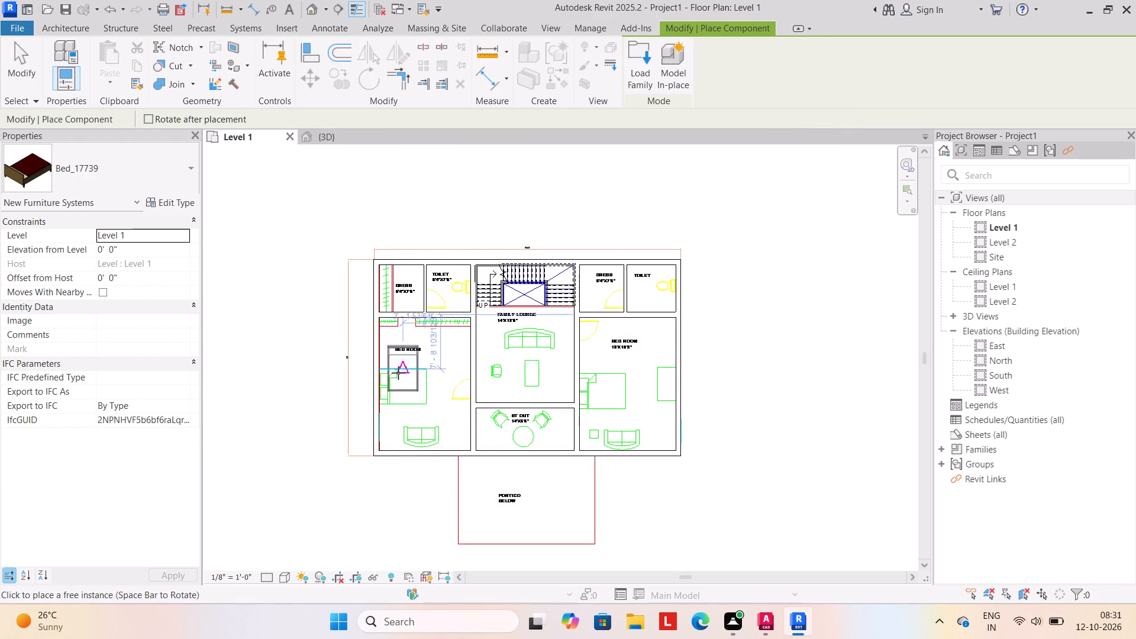
# Place the bed, rotated 90°, over the plan's bed outline in each of the two bedrooms.
pyautogui.press('space')
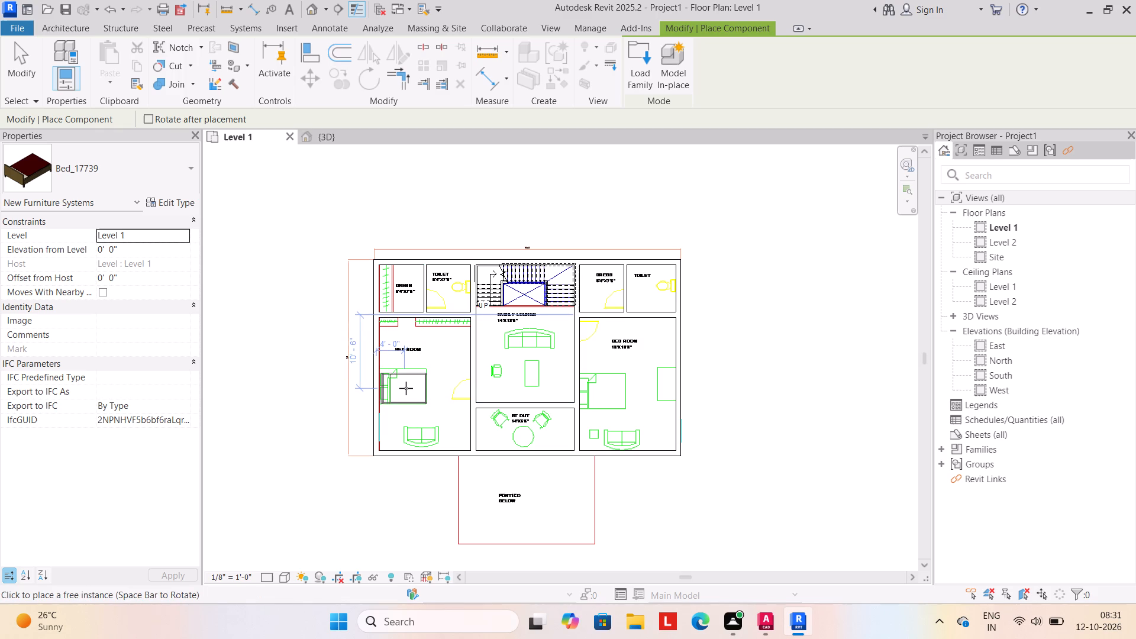
pyautogui.click(406, 386)
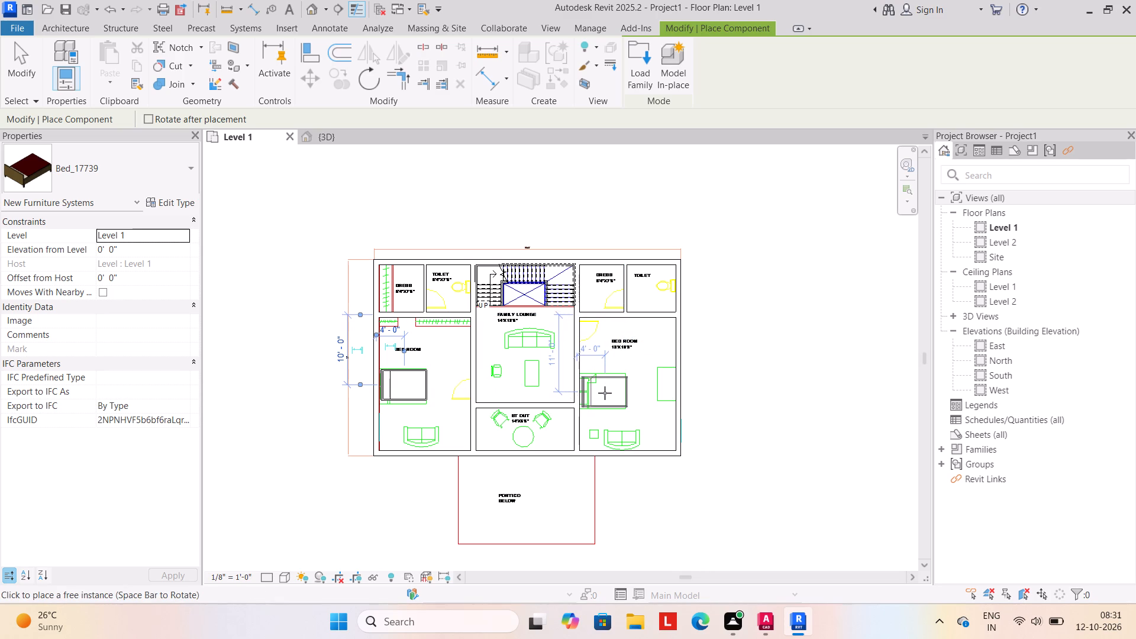
pyautogui.click(605, 393)
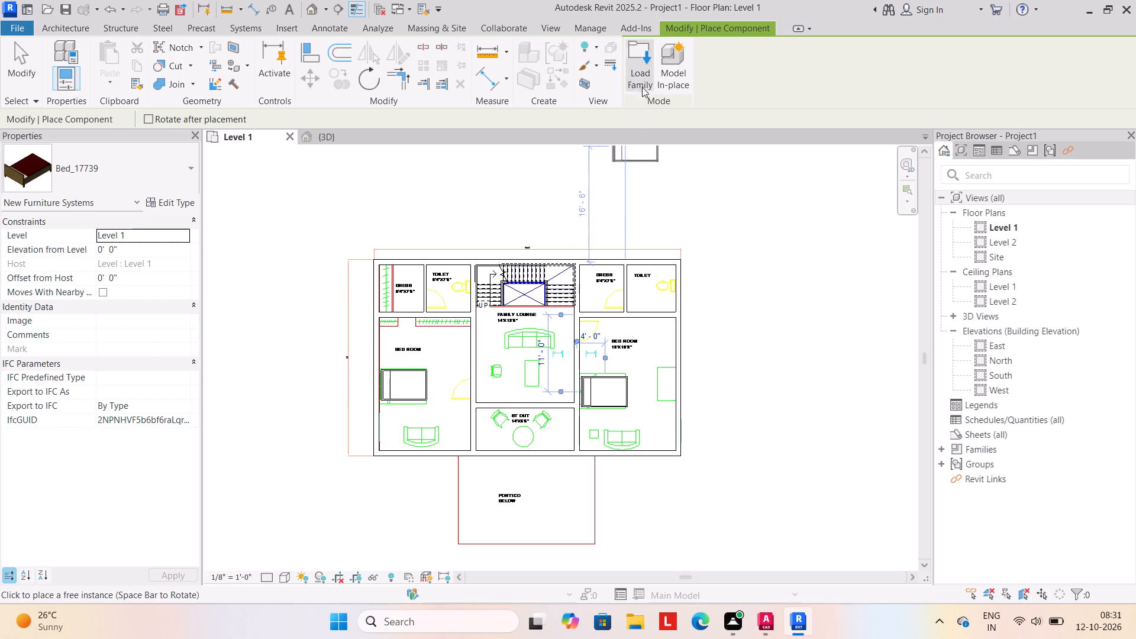
# Load the ANTIGUA_by_Vaghi_11534 sofa family from the library's sofa folder for component placement.
pyautogui.click(640, 63)
pyautogui.scroll(-4, 364, 247)
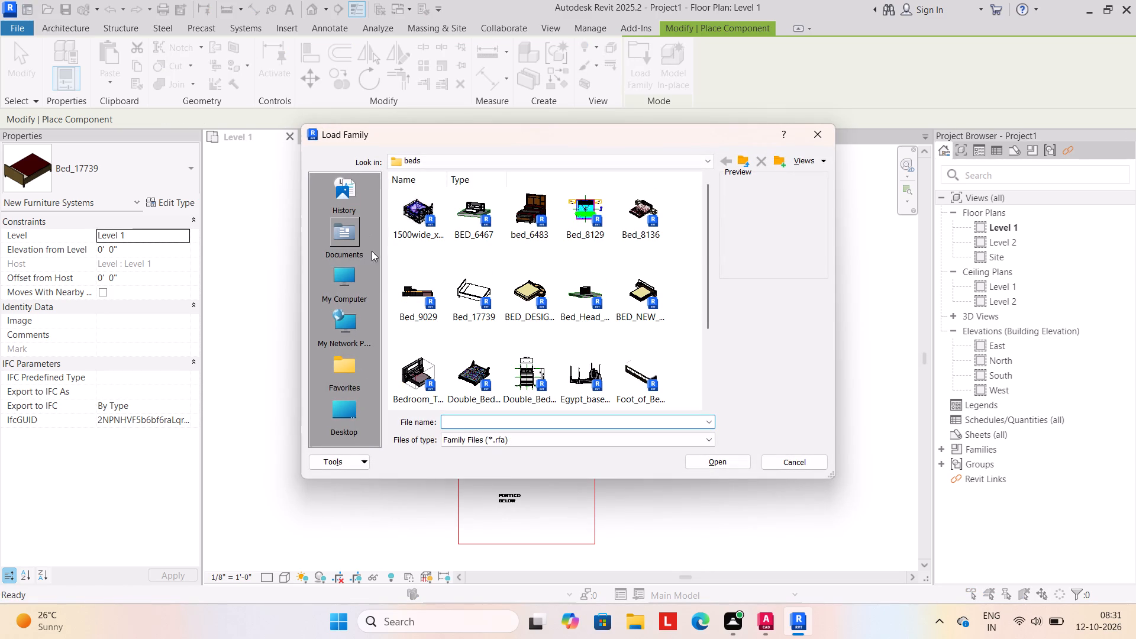
pyautogui.scroll(-3, 421, 245)
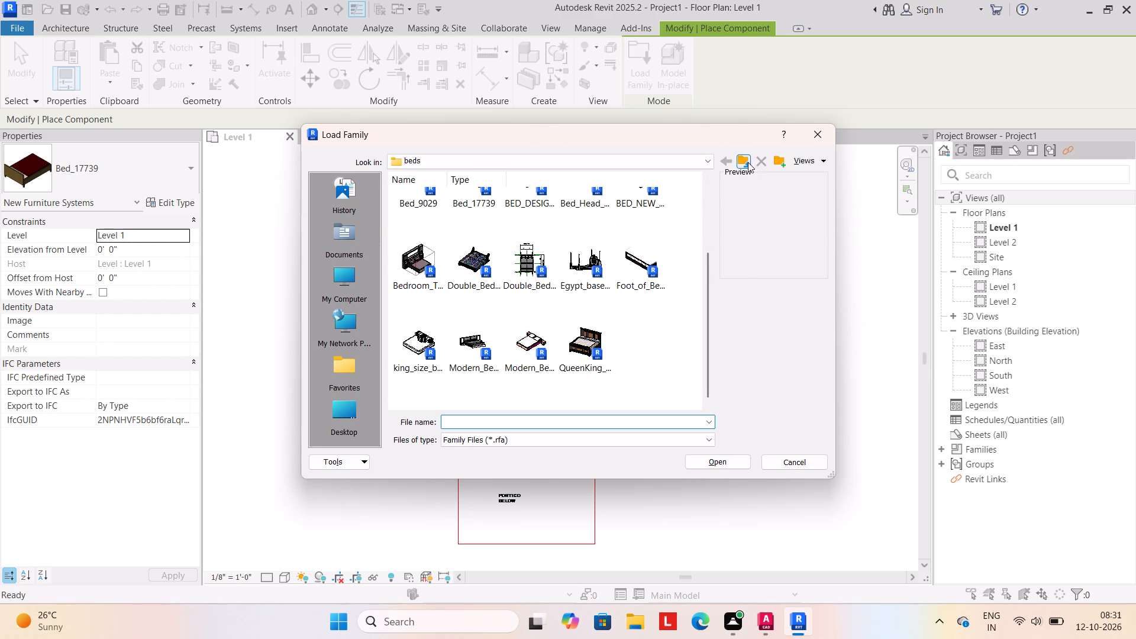
pyautogui.click(746, 161)
pyautogui.scroll(-4, 412, 356)
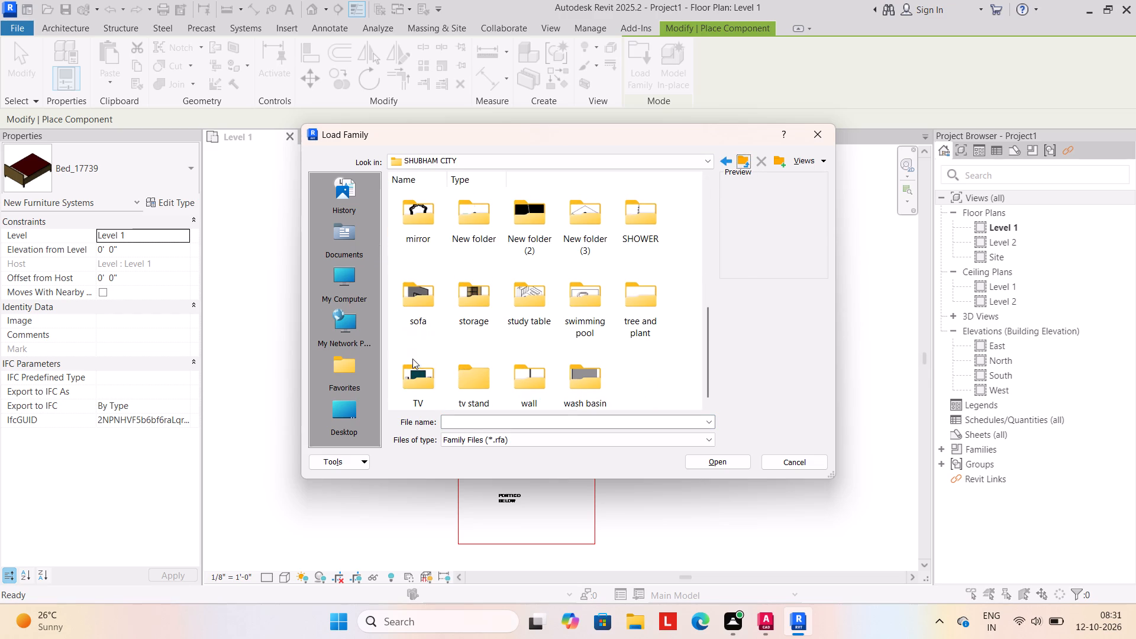
pyautogui.doubleClick(419, 298)
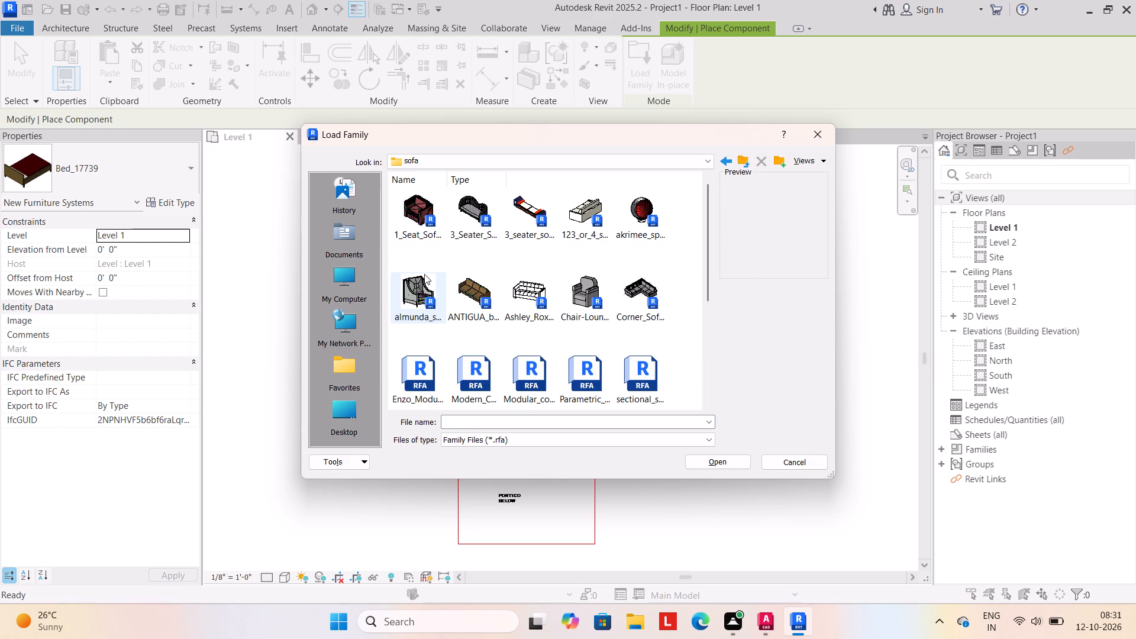
pyautogui.click(459, 283)
pyautogui.click(730, 465)
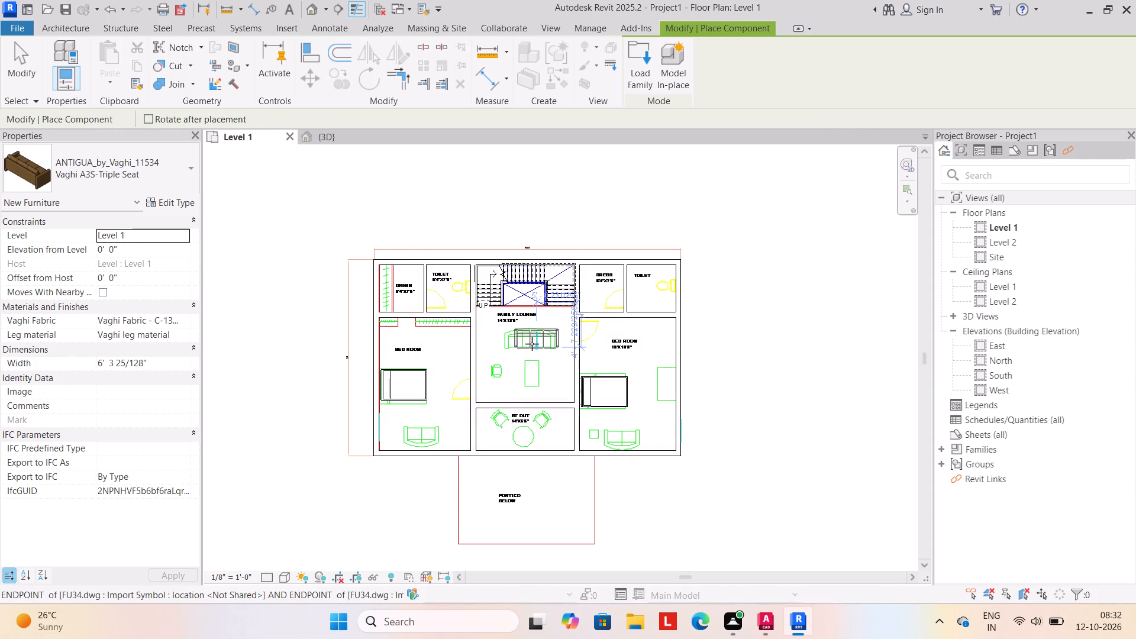
# Place the triple-seat sofa over the family lounge's sofa outline, and another rotated 180° near the sofa outline in the east bedroom.
pyautogui.click(532, 344)
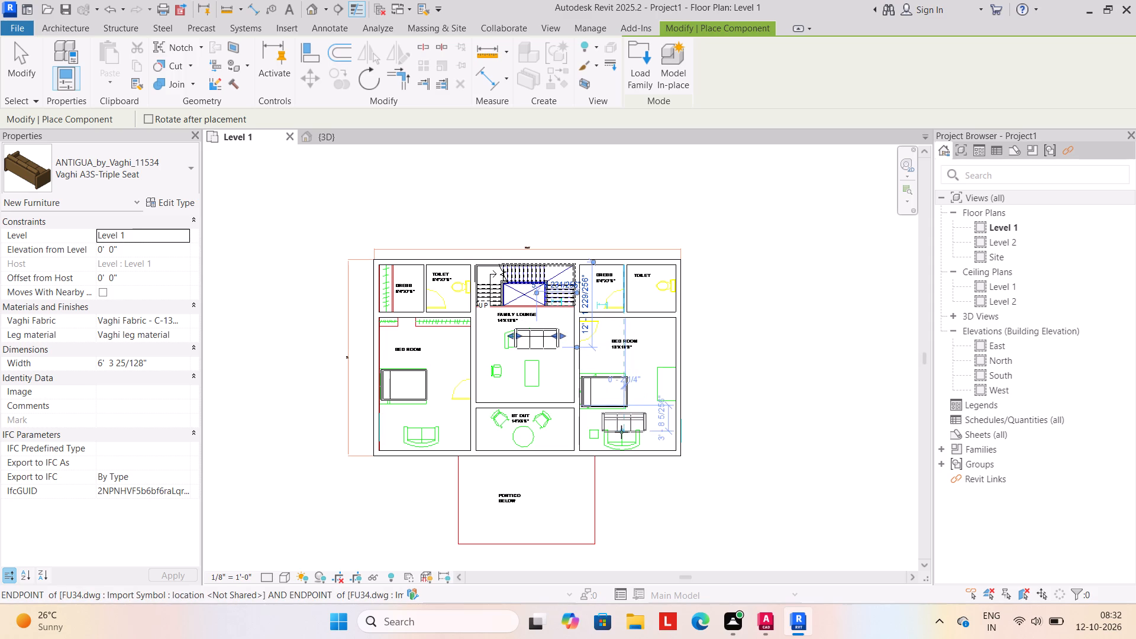
pyautogui.press('space')
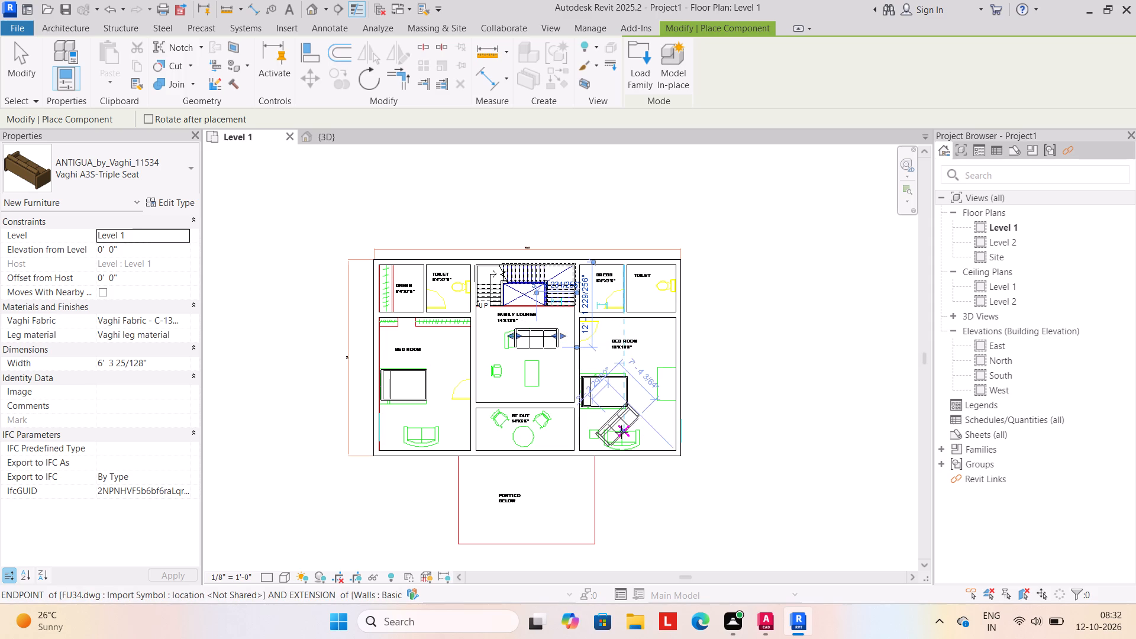
pyautogui.press('space')
pyautogui.press('space')
pyautogui.press('space')
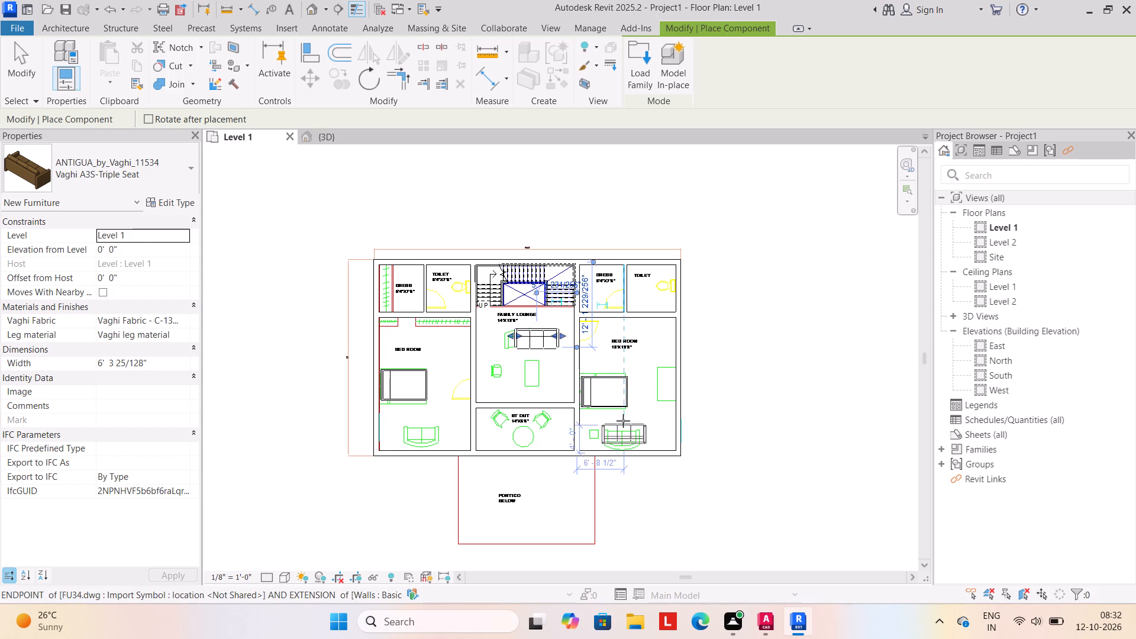
pyautogui.click(623, 421)
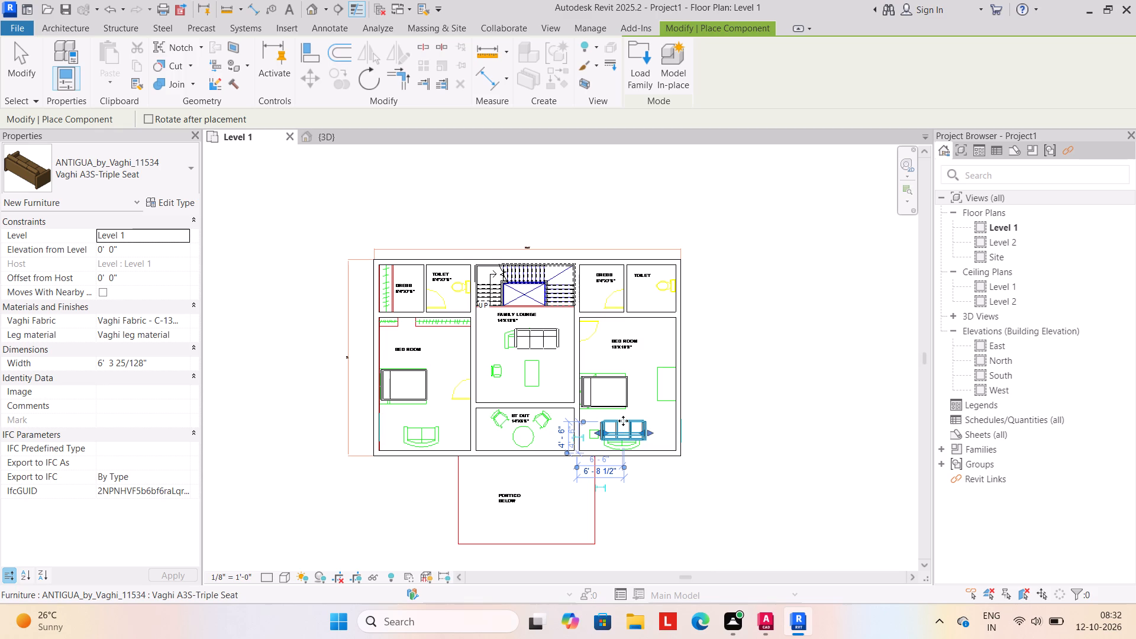
# Start loading another family and look through the SHUBHAM CITY library's category folders for a suitable furniture item.
pyautogui.click(636, 83)
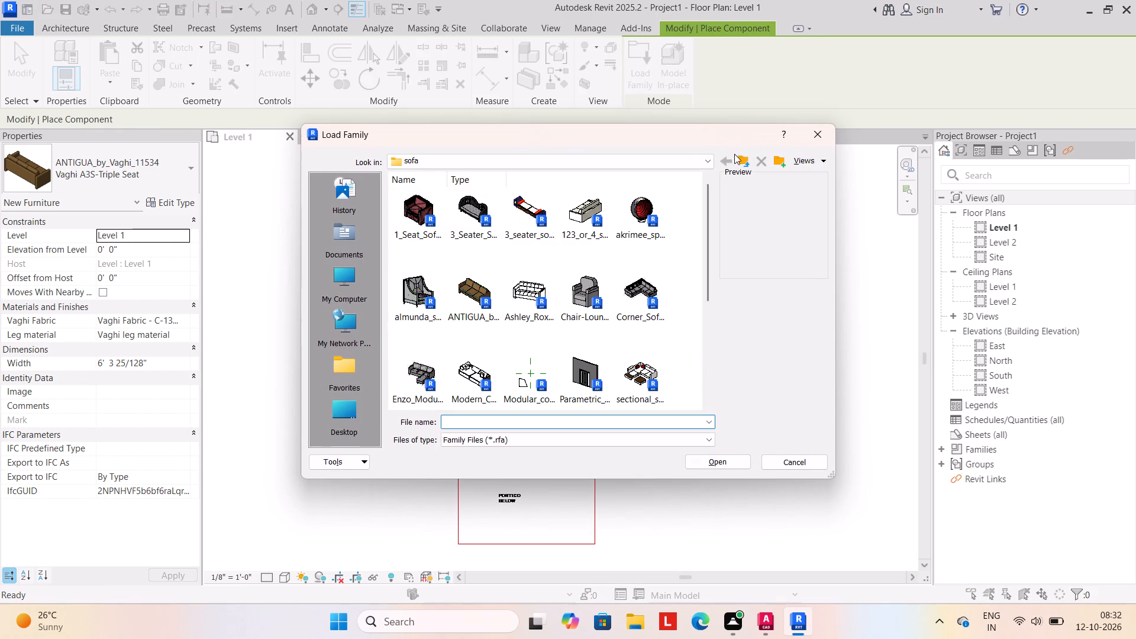
pyautogui.click(739, 160)
pyautogui.scroll(-4, 492, 248)
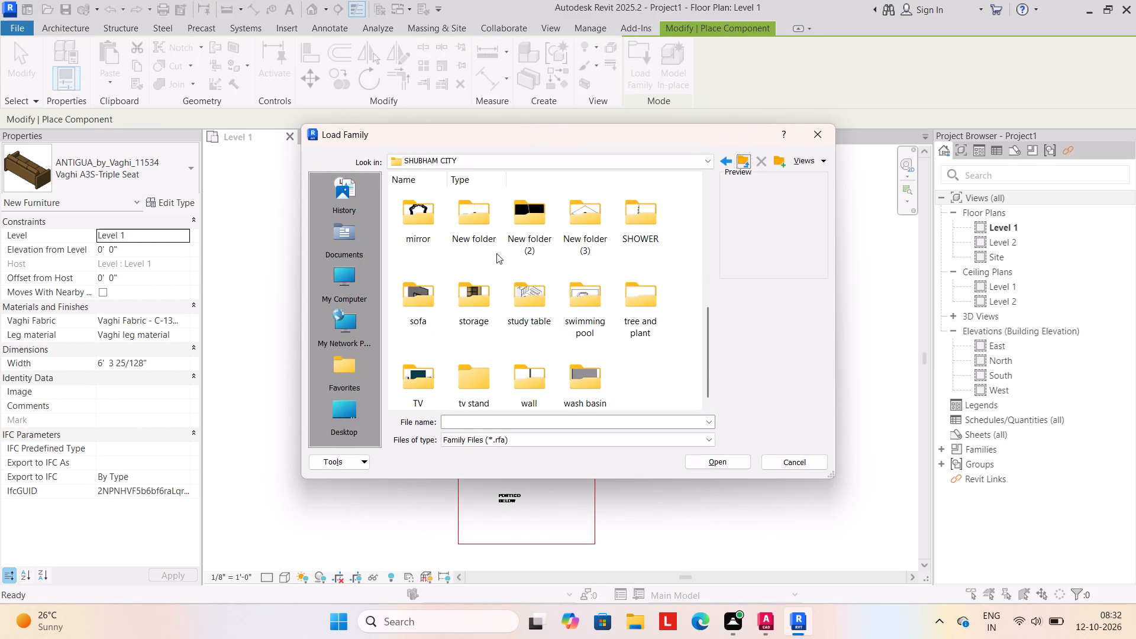
pyautogui.scroll(-5, 496, 253)
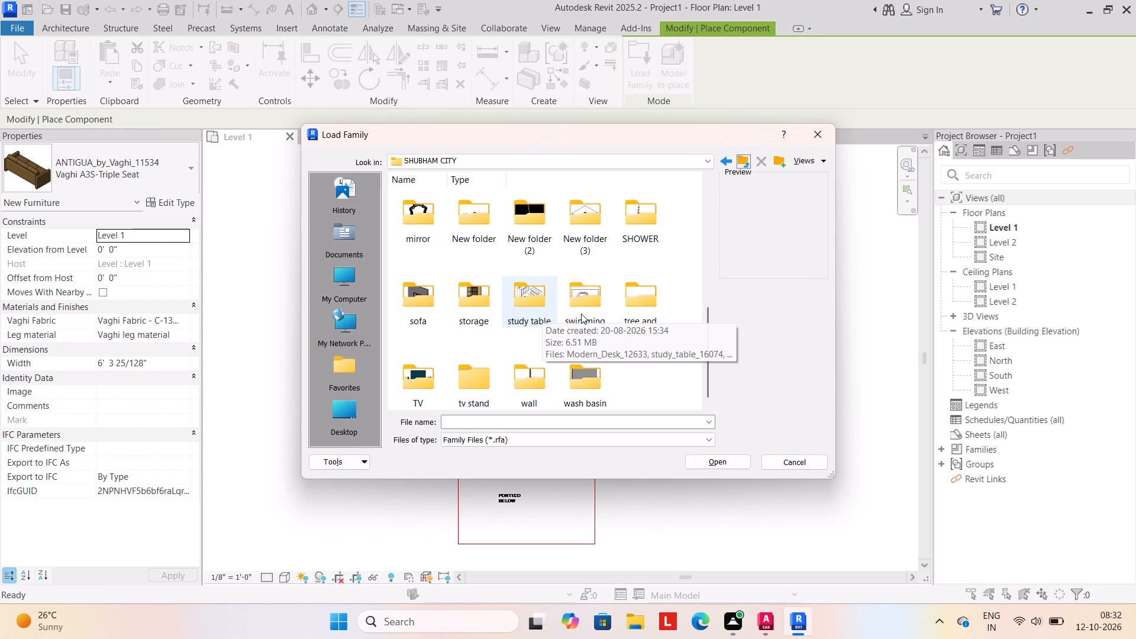
pyautogui.scroll(9, 582, 312)
pyautogui.scroll(-5, 583, 311)
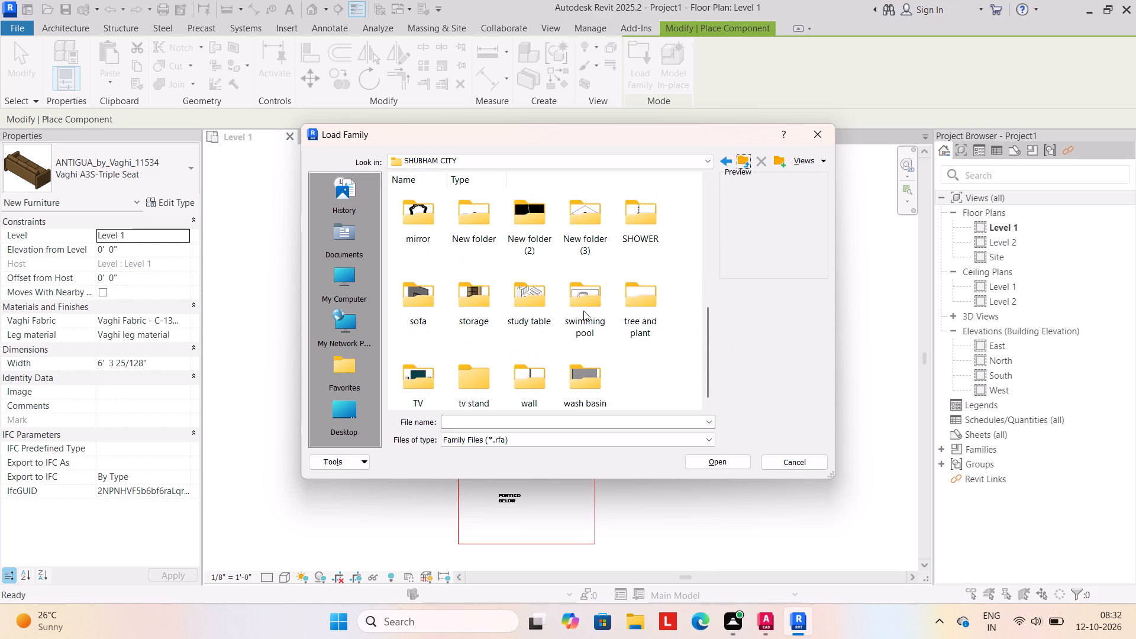
pyautogui.scroll(-3, 583, 311)
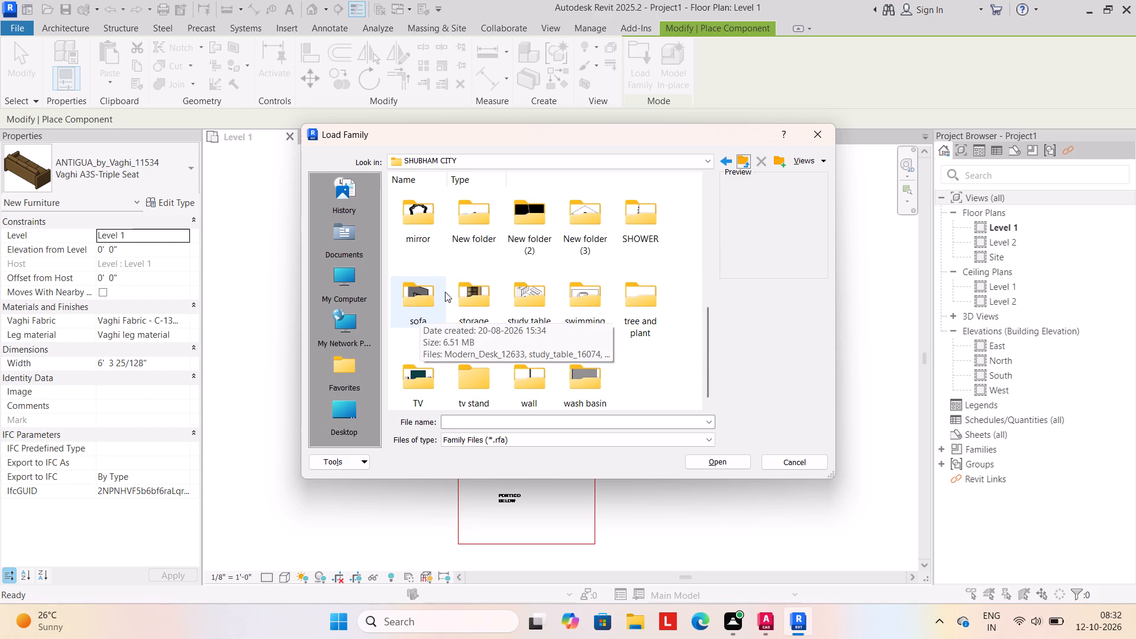
pyautogui.scroll(2, 531, 297)
pyautogui.scroll(-7, 531, 297)
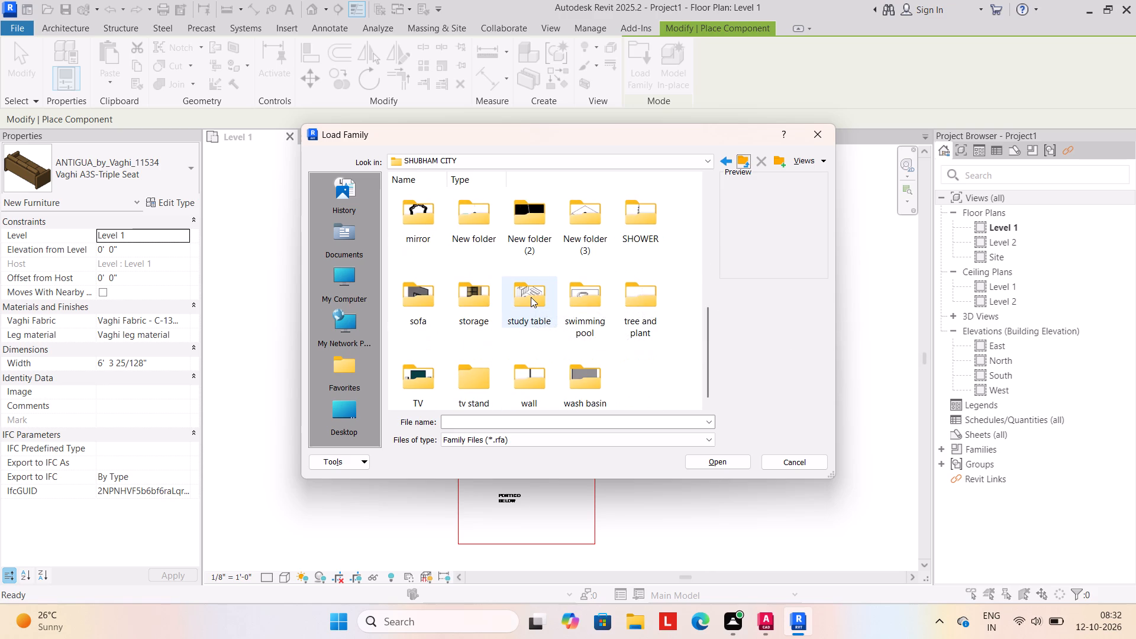
pyautogui.scroll(-2, 531, 297)
pyautogui.scroll(8, 531, 297)
pyautogui.scroll(-7, 533, 296)
pyautogui.scroll(8, 533, 296)
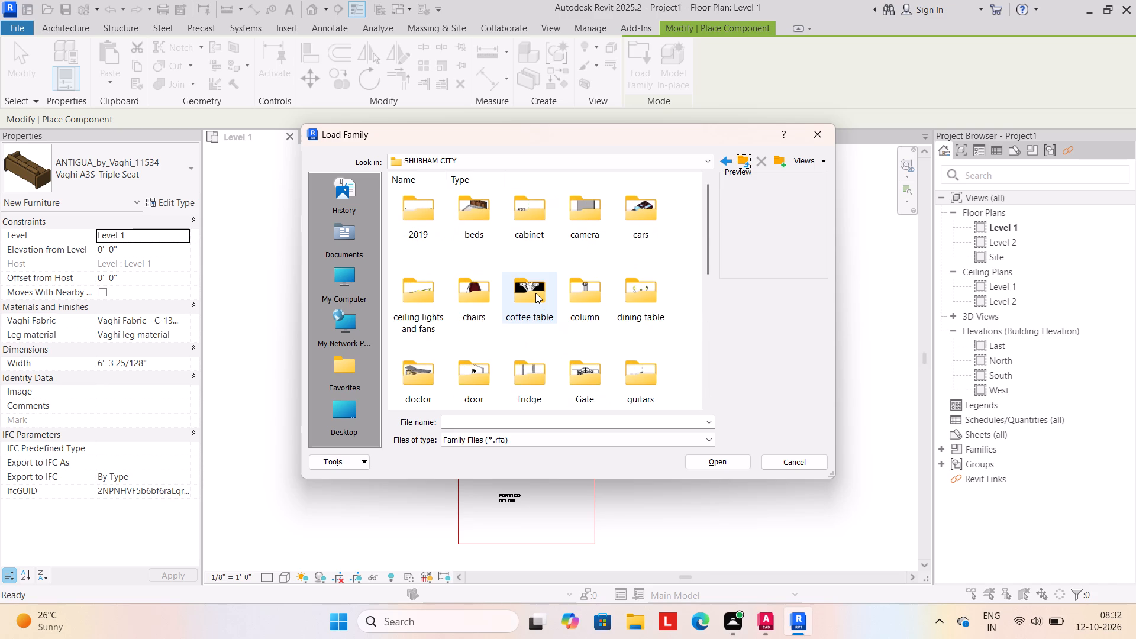
pyautogui.scroll(-4, 545, 285)
pyautogui.scroll(3, 545, 285)
pyautogui.scroll(3, 670, 233)
pyautogui.scroll(-3, 548, 297)
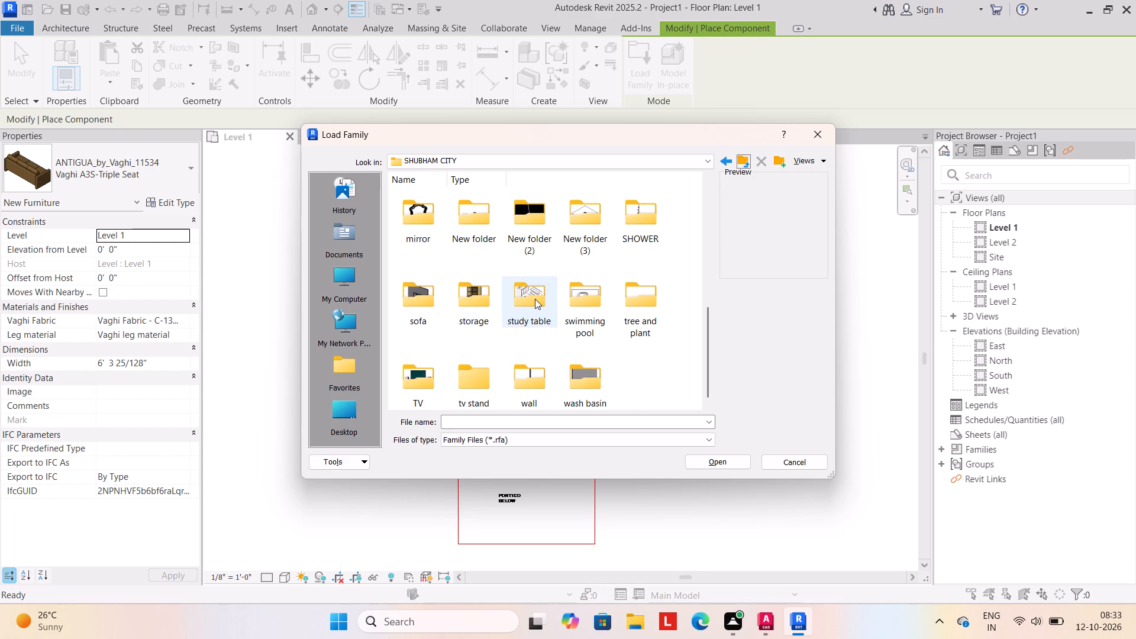
pyautogui.scroll(2, 535, 299)
pyautogui.scroll(-1, 524, 304)
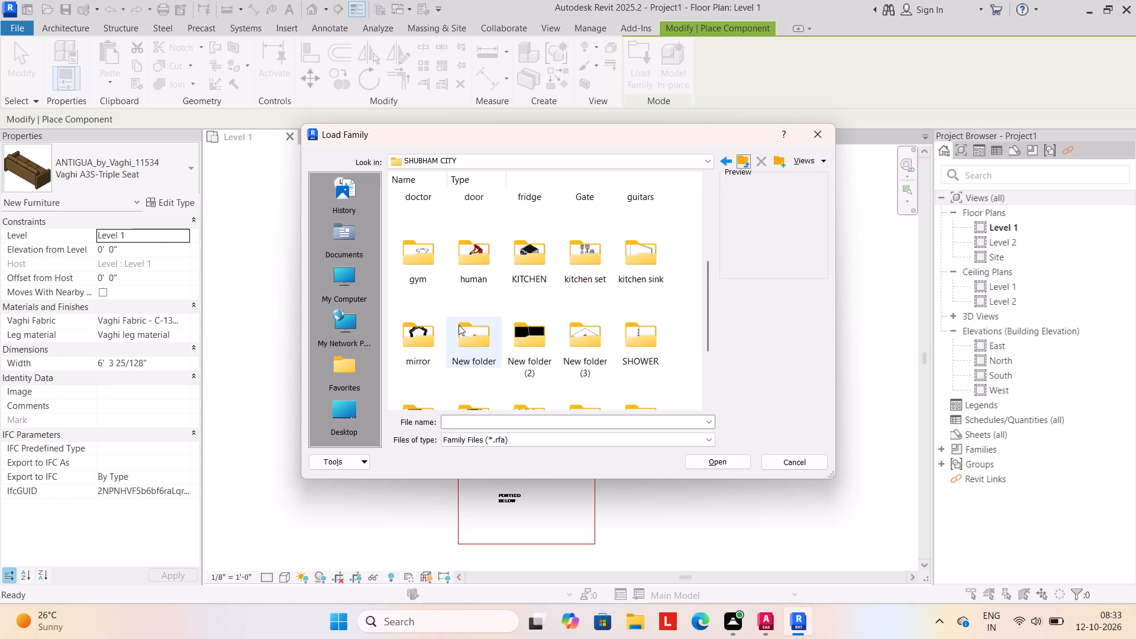
# Load the Chair-Lounge_11461 family from the sofa folder for component placement.
pyautogui.scroll(-2, 451, 318)
pyautogui.doubleClick(428, 305)
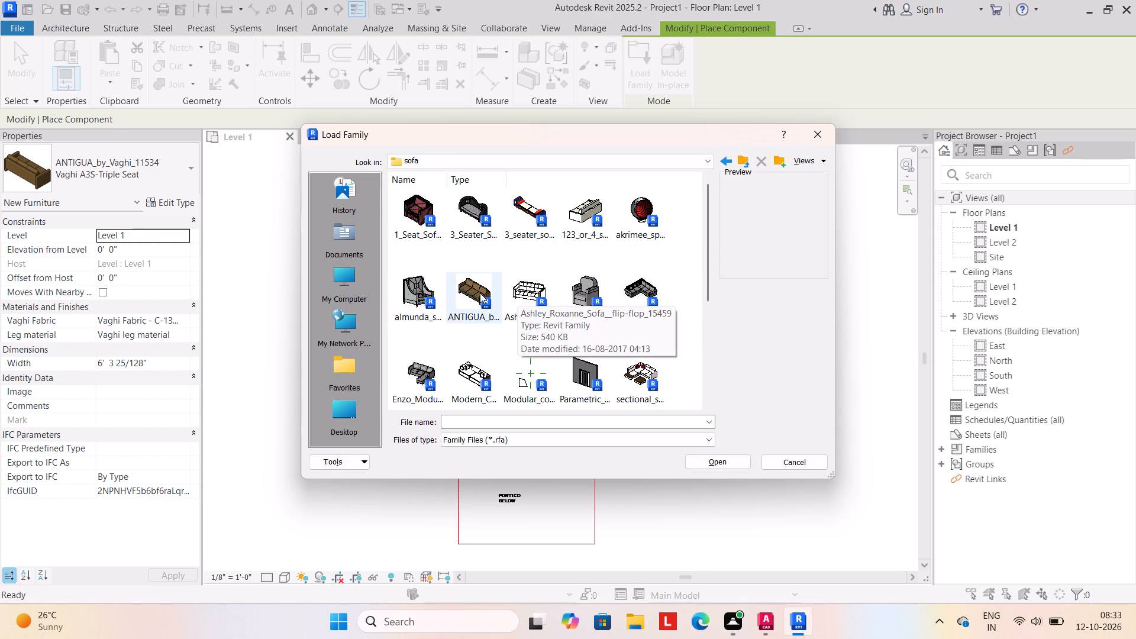
pyautogui.click(417, 295)
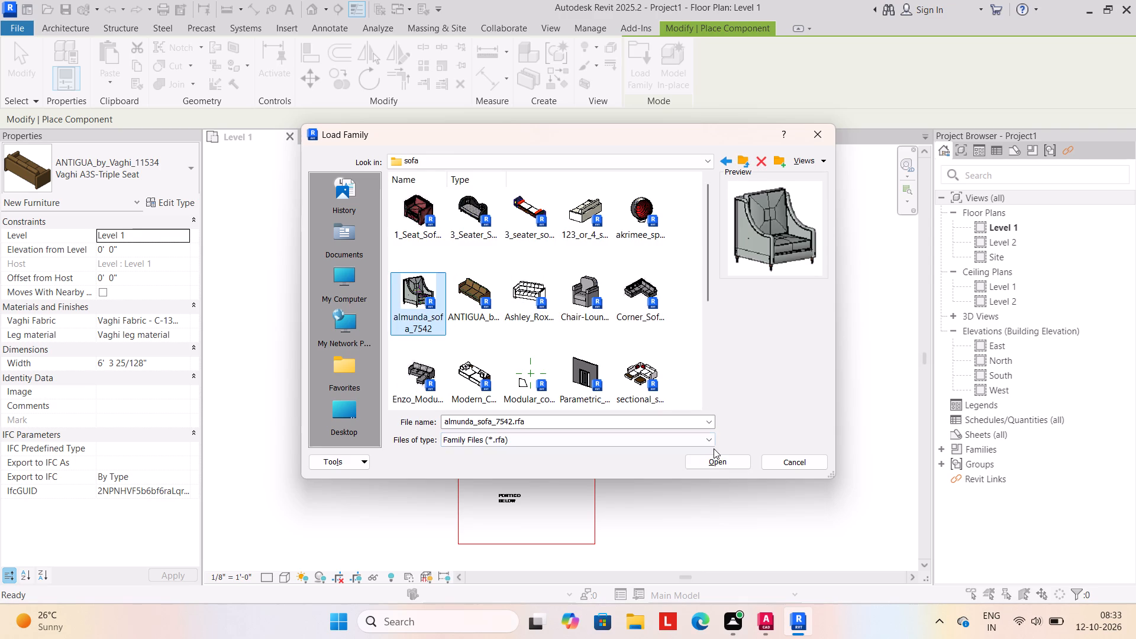
pyautogui.click(585, 310)
pyautogui.click(713, 459)
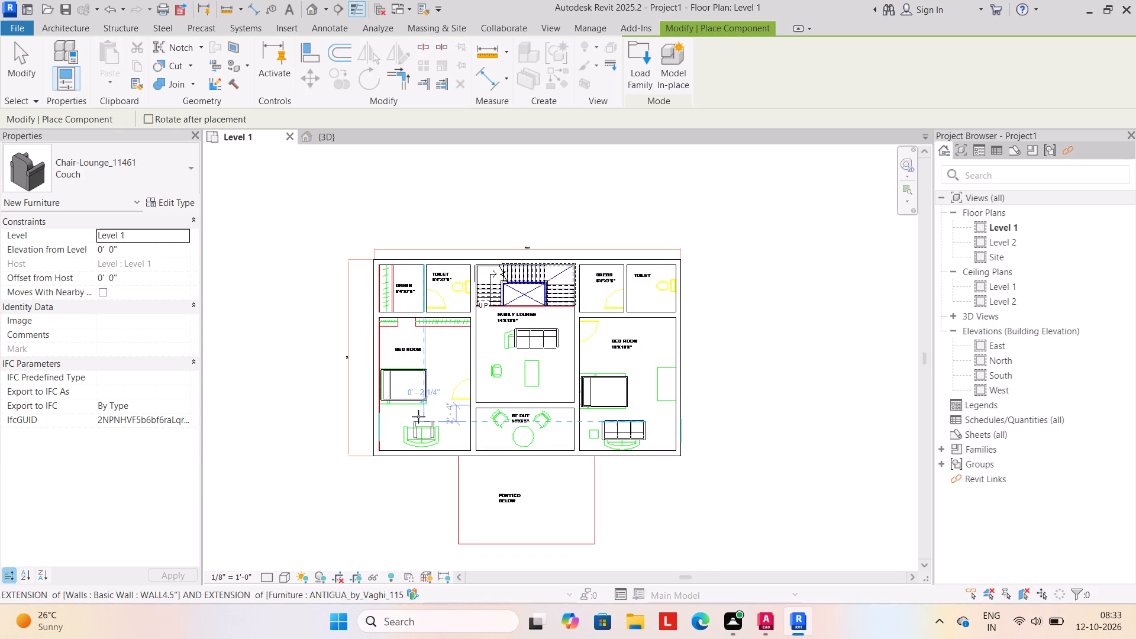
# Place the lounge chair, rotated 180°, over the sofa outline in the west bedroom.
pyautogui.press('space')
pyautogui.press('space')
pyautogui.press('space')
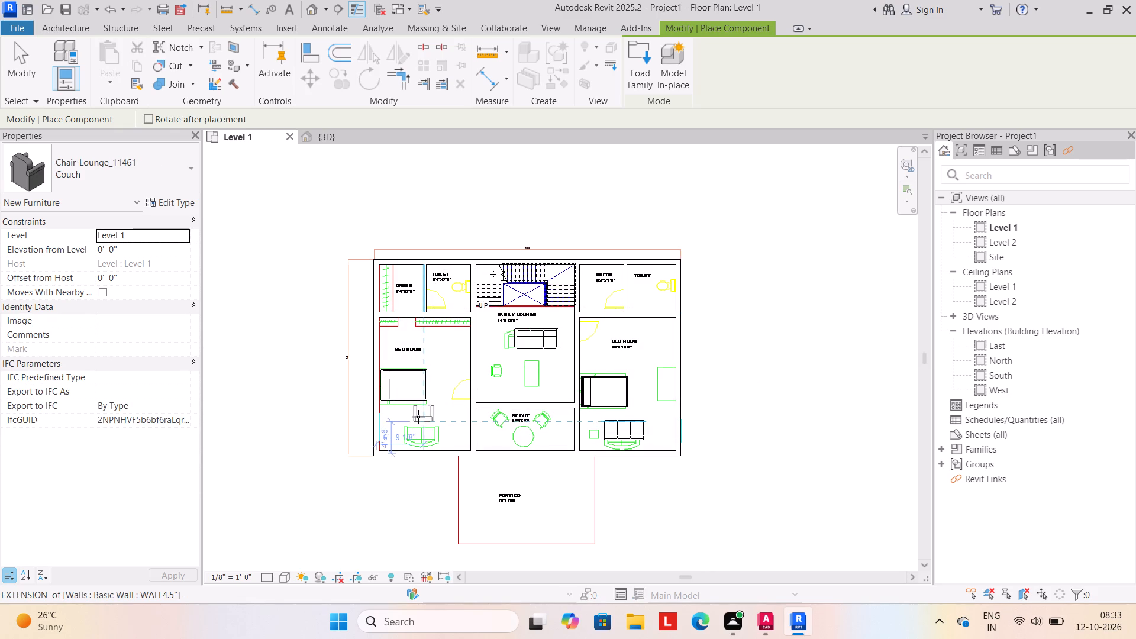
pyautogui.click(417, 437)
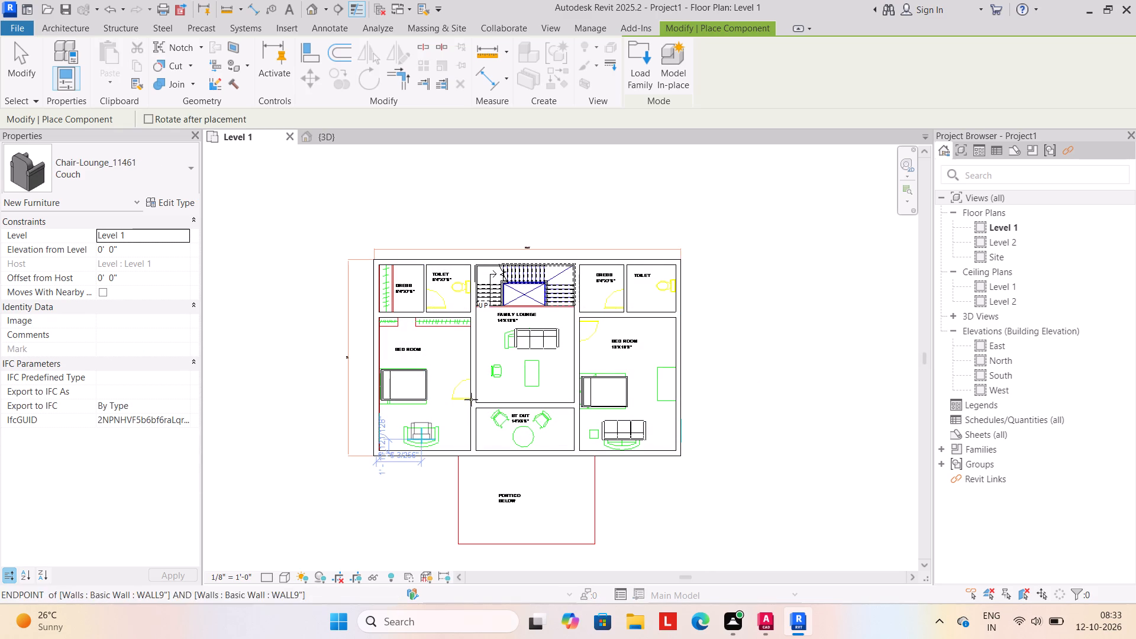
# Place a lounge chair over the family lounge's armchair outline, rotated to face the coffee table outline.
pyautogui.press('space')
pyautogui.press('space')
pyautogui.press('space')
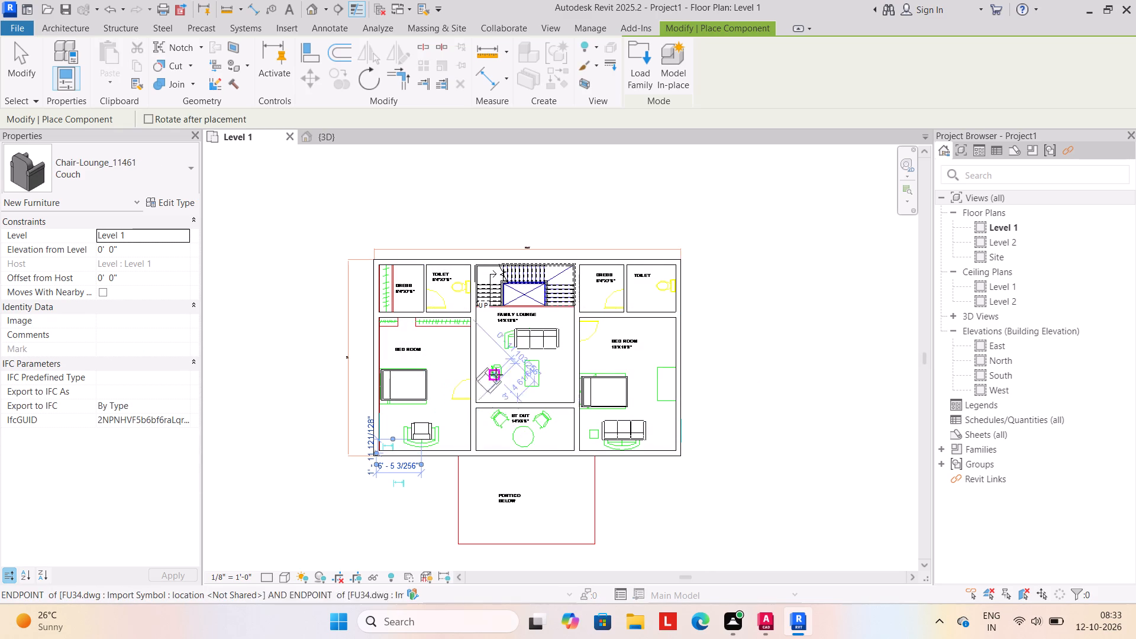
pyautogui.press('space')
pyautogui.press('space')
pyautogui.press('space')
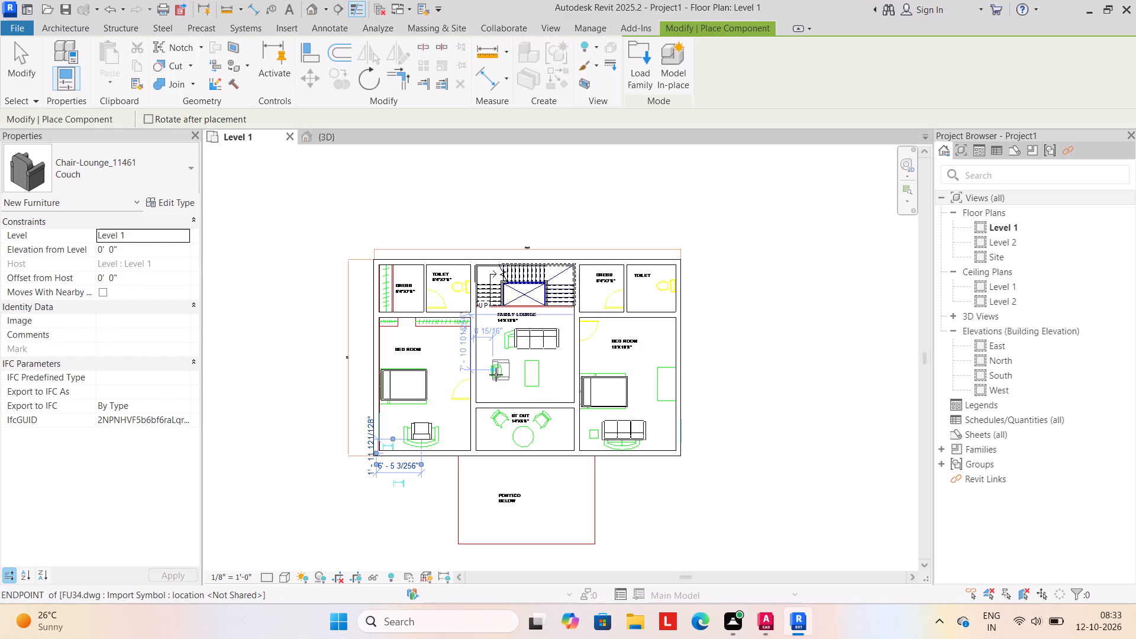
pyautogui.click(496, 375)
# Place two angled lounge chairs in the sit-out, one near each chair outline beside the round table.
pyautogui.press('space')
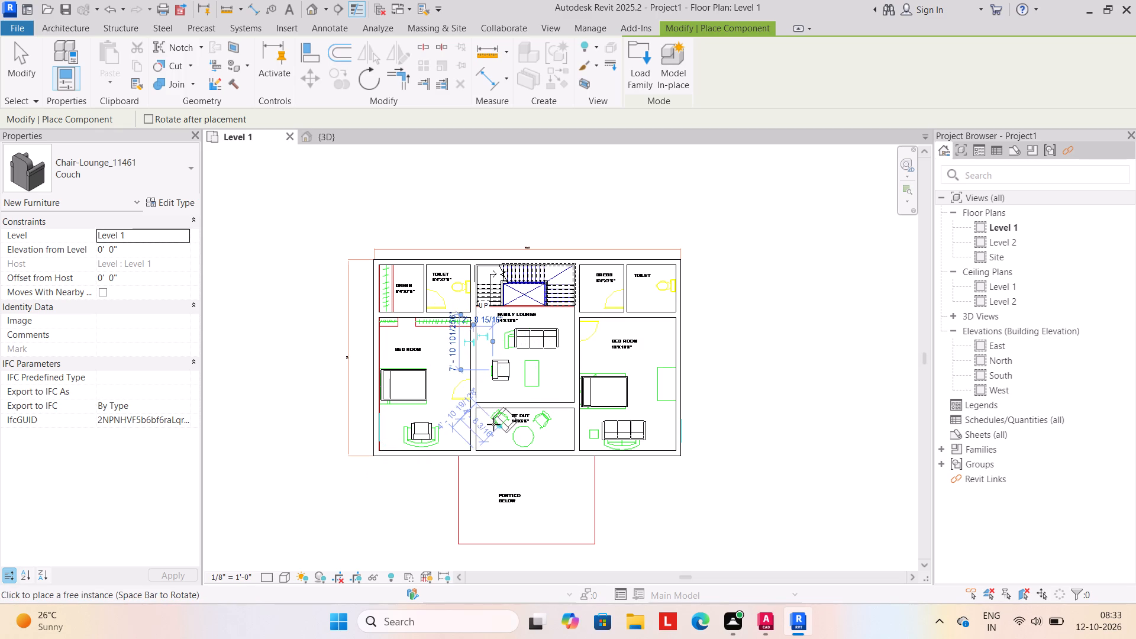
pyautogui.press('space')
pyautogui.press('space')
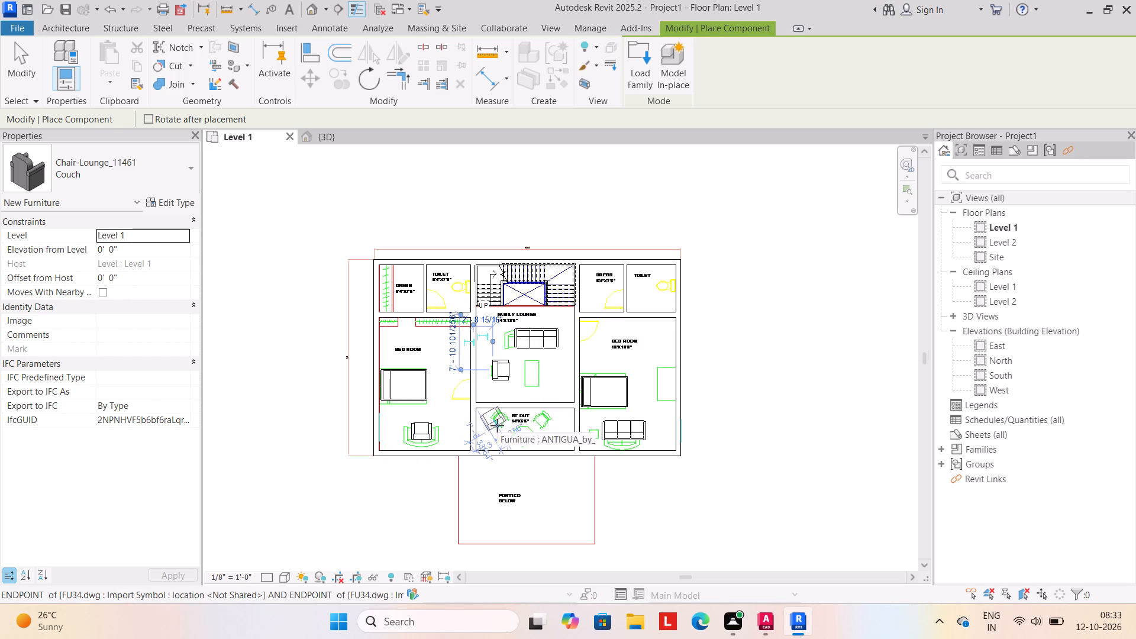
pyautogui.press('space')
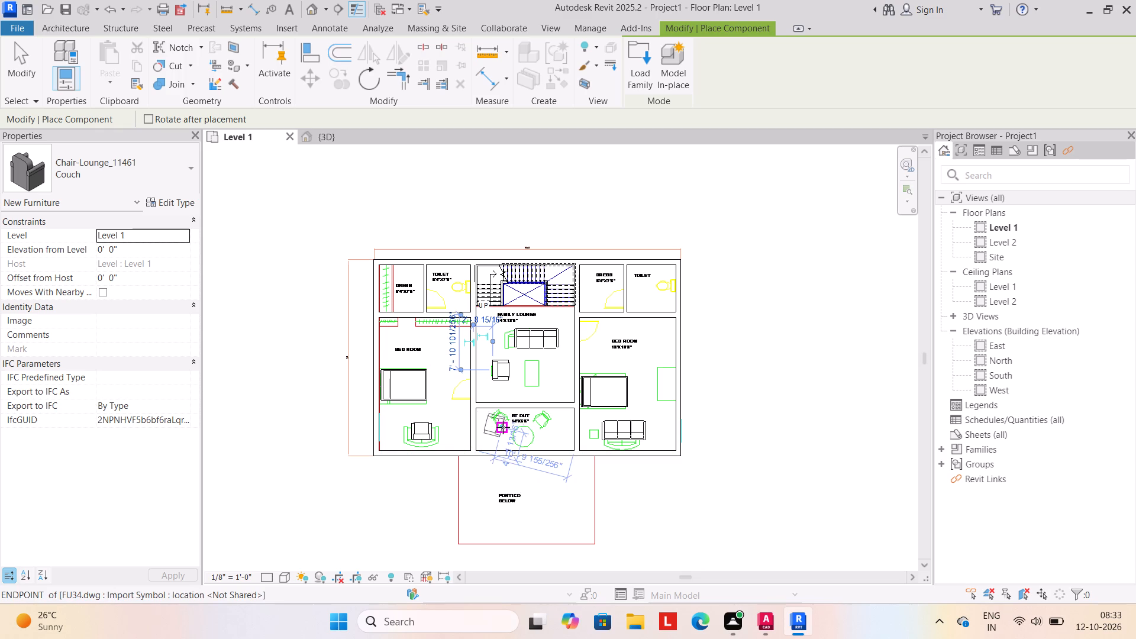
pyautogui.click(503, 427)
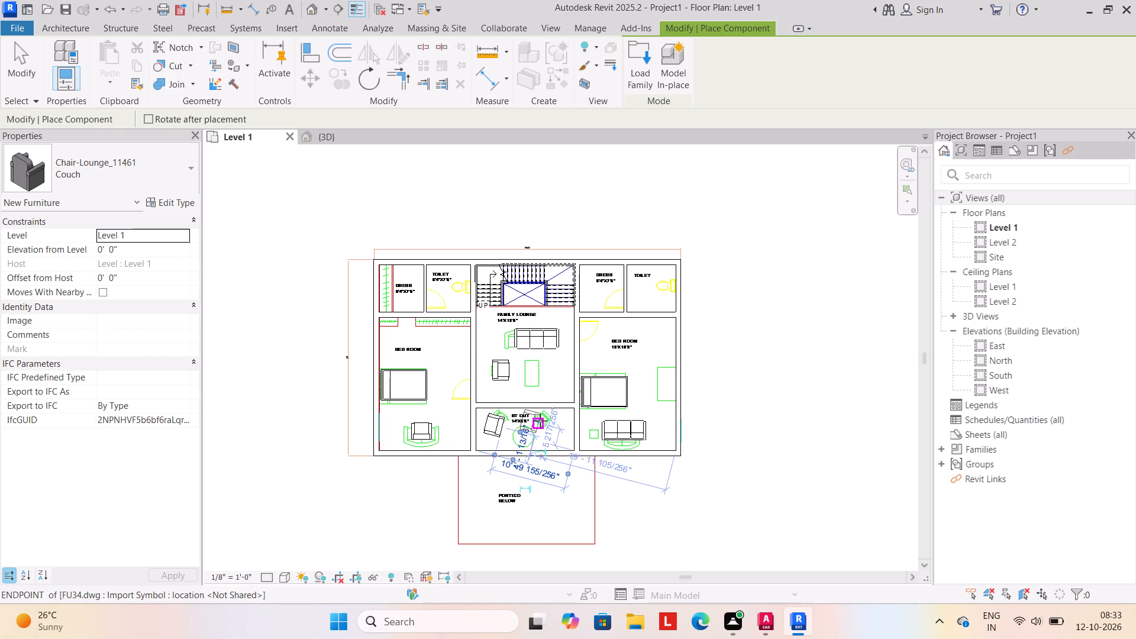
pyautogui.press('space')
pyautogui.press('space')
pyautogui.press('space')
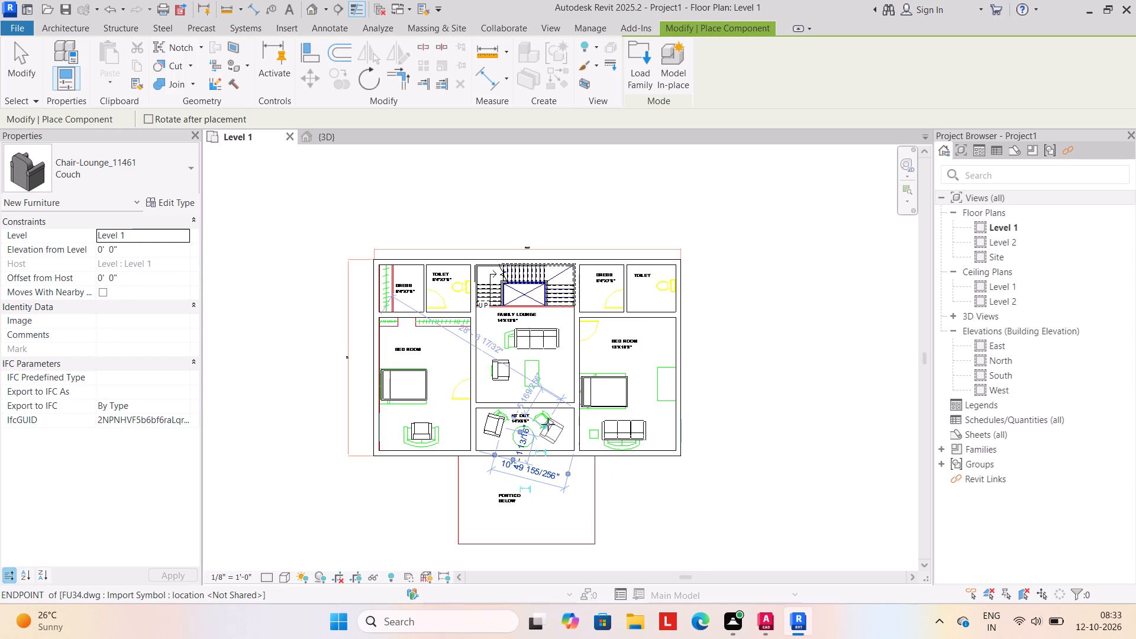
pyautogui.press('space')
pyautogui.press('space')
pyautogui.press('space')
pyautogui.press('space')
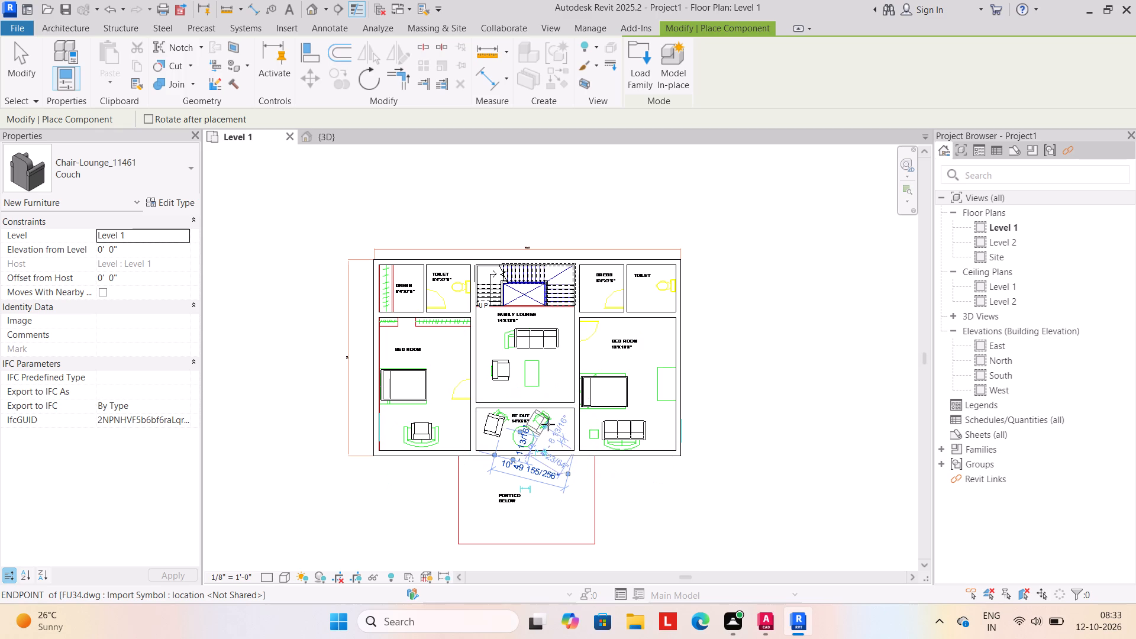
pyautogui.press('space')
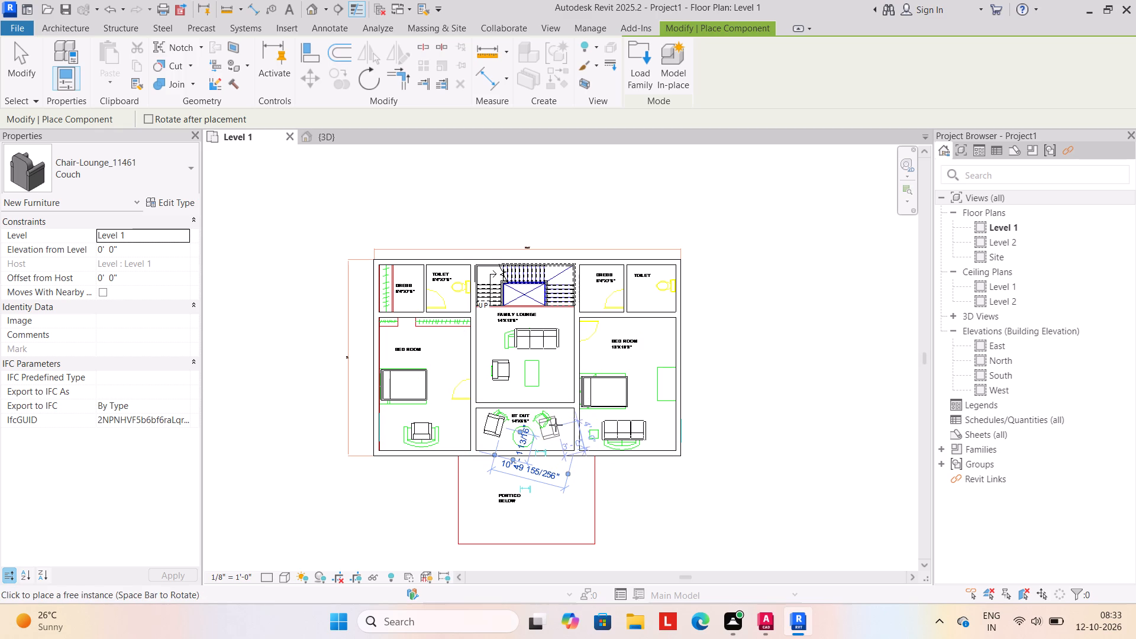
pyautogui.click(556, 420)
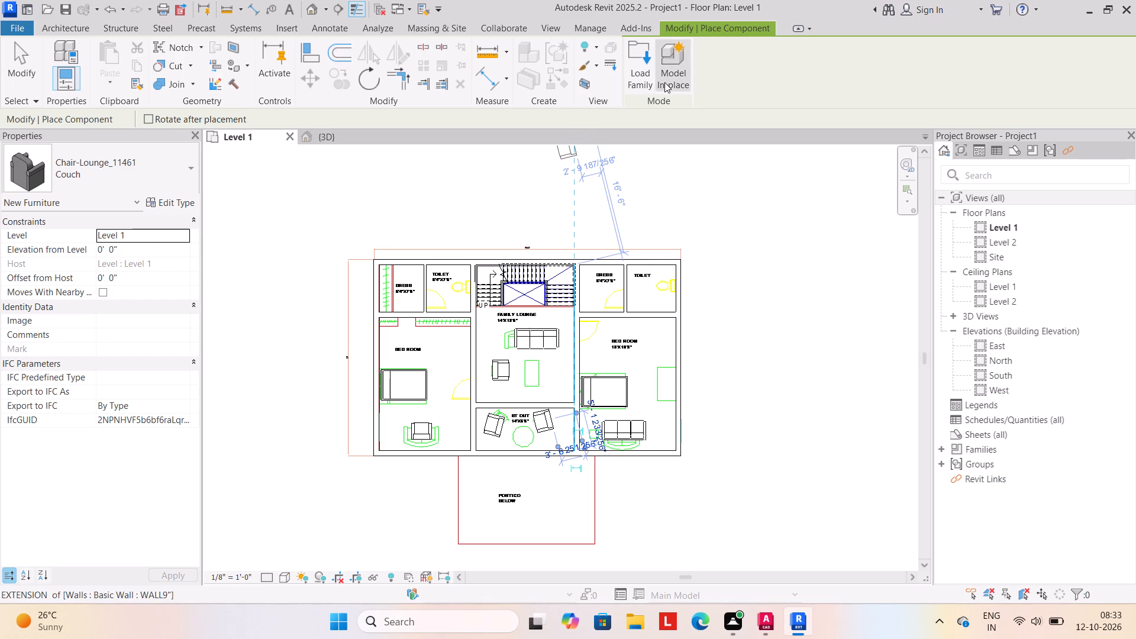
# Load the Dining_table_14755 family from the dining table folder for component placement.
pyautogui.click(639, 72)
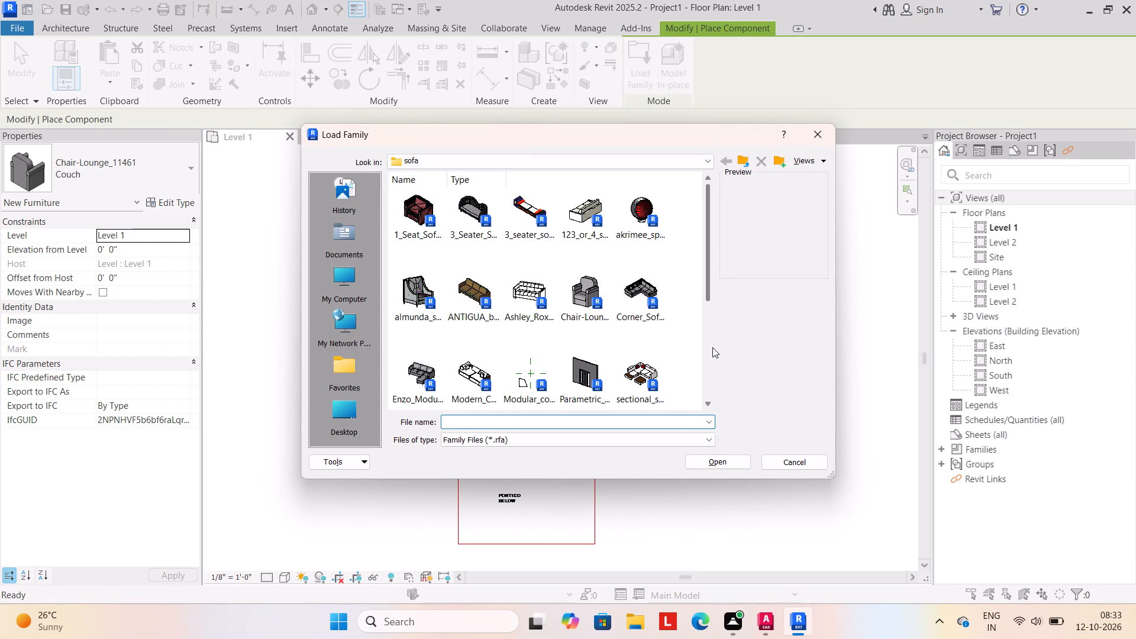
pyautogui.scroll(-4, 650, 292)
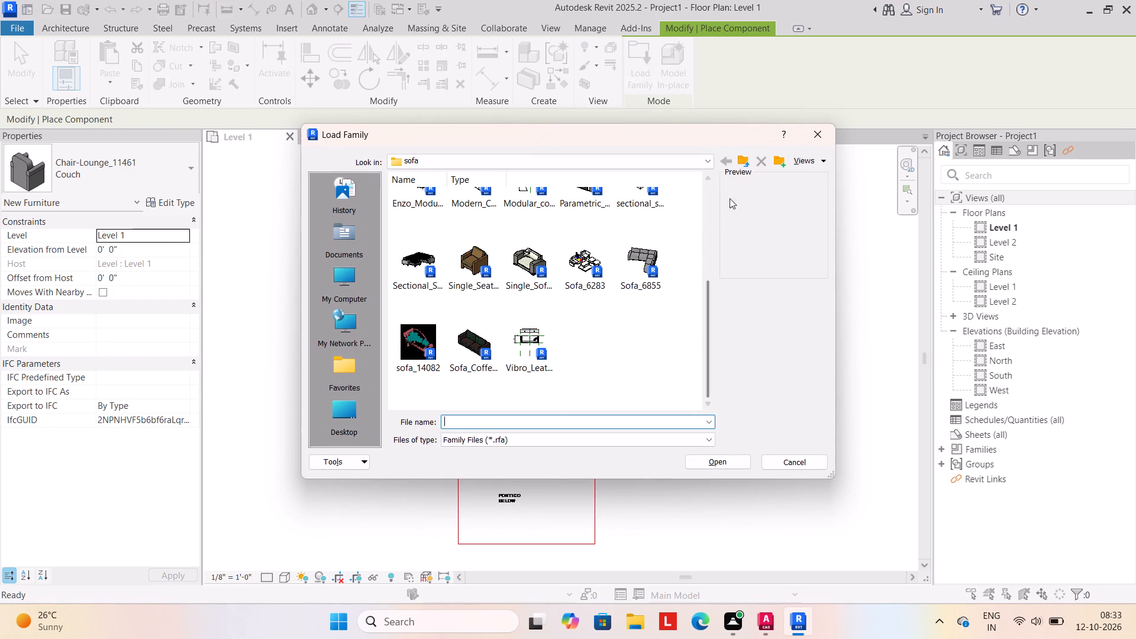
pyautogui.click(743, 162)
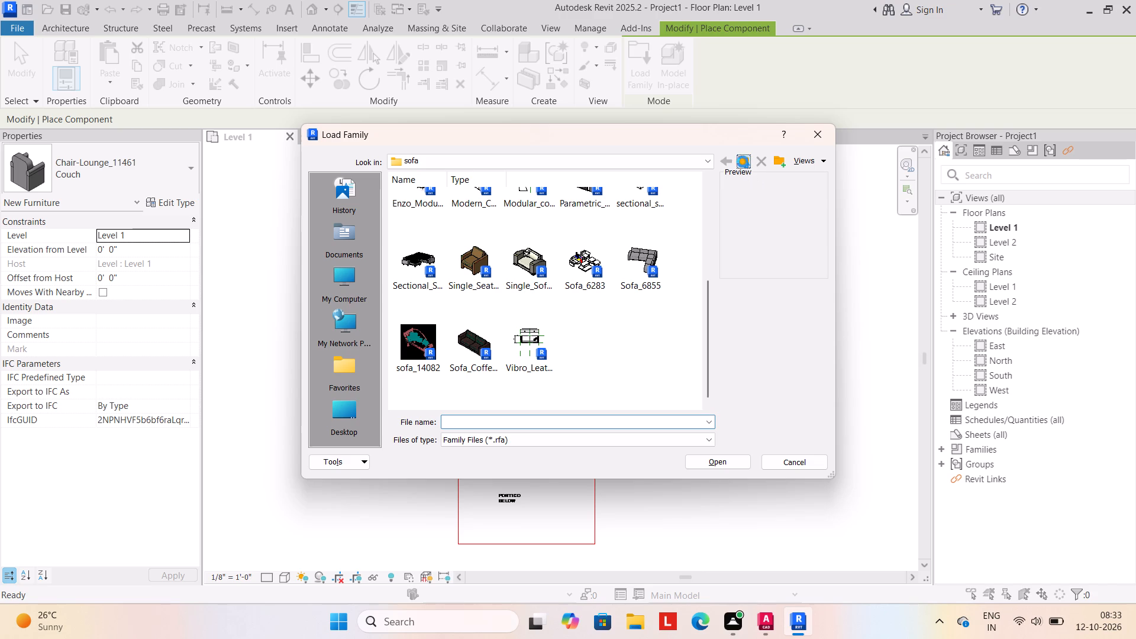
pyautogui.scroll(-3, 540, 311)
pyautogui.scroll(6, 540, 311)
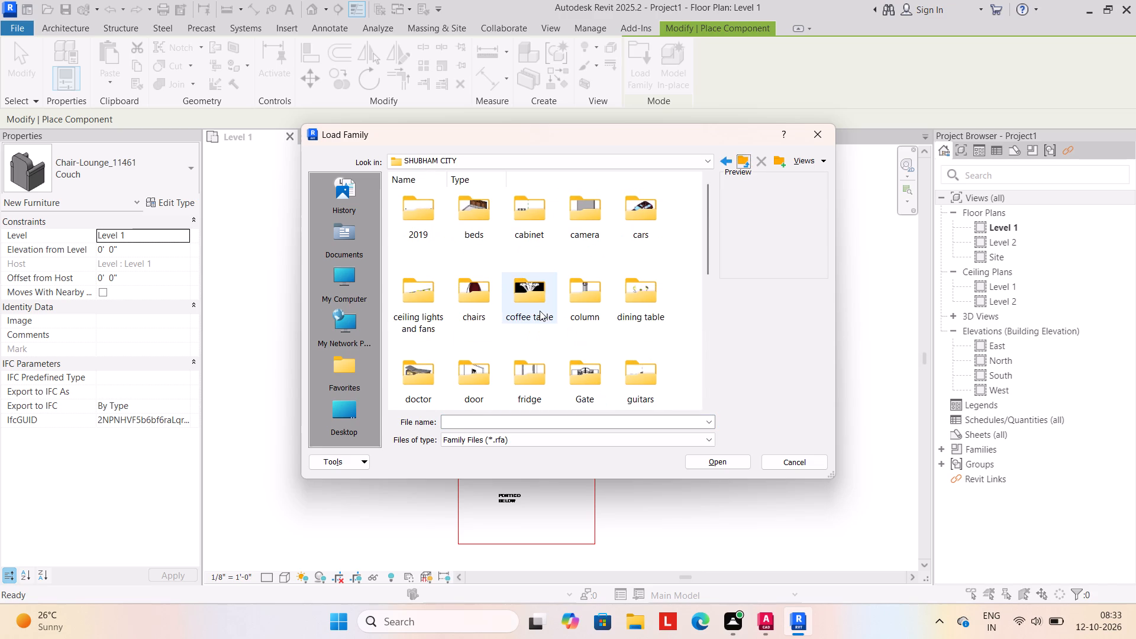
pyautogui.scroll(3, 582, 277)
pyautogui.doubleClick(648, 289)
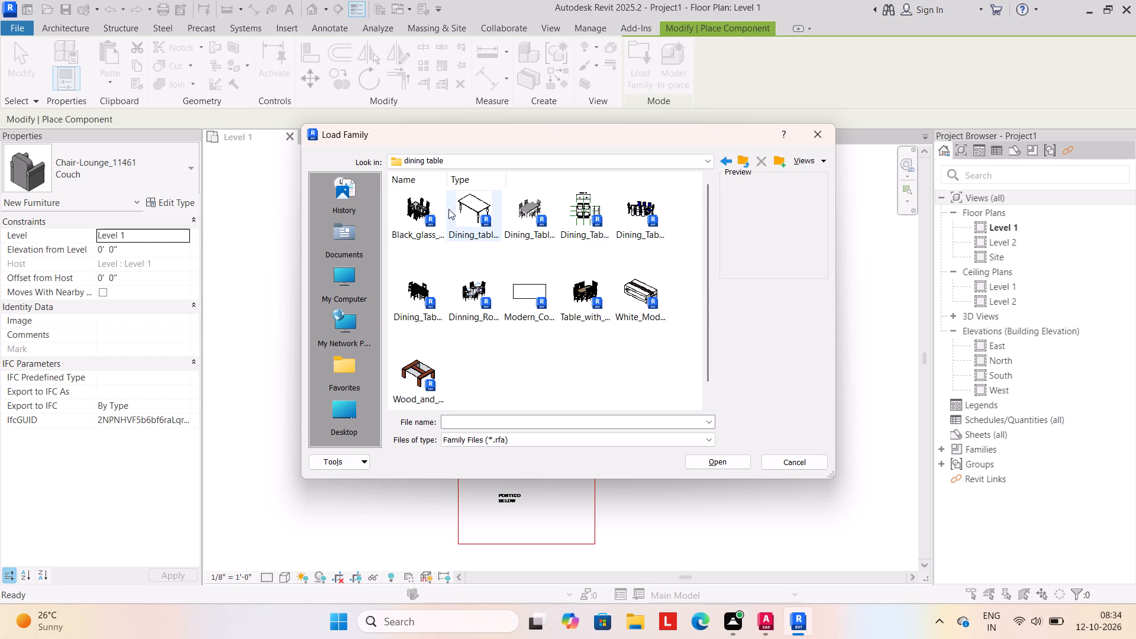
pyautogui.click(479, 200)
pyautogui.click(691, 463)
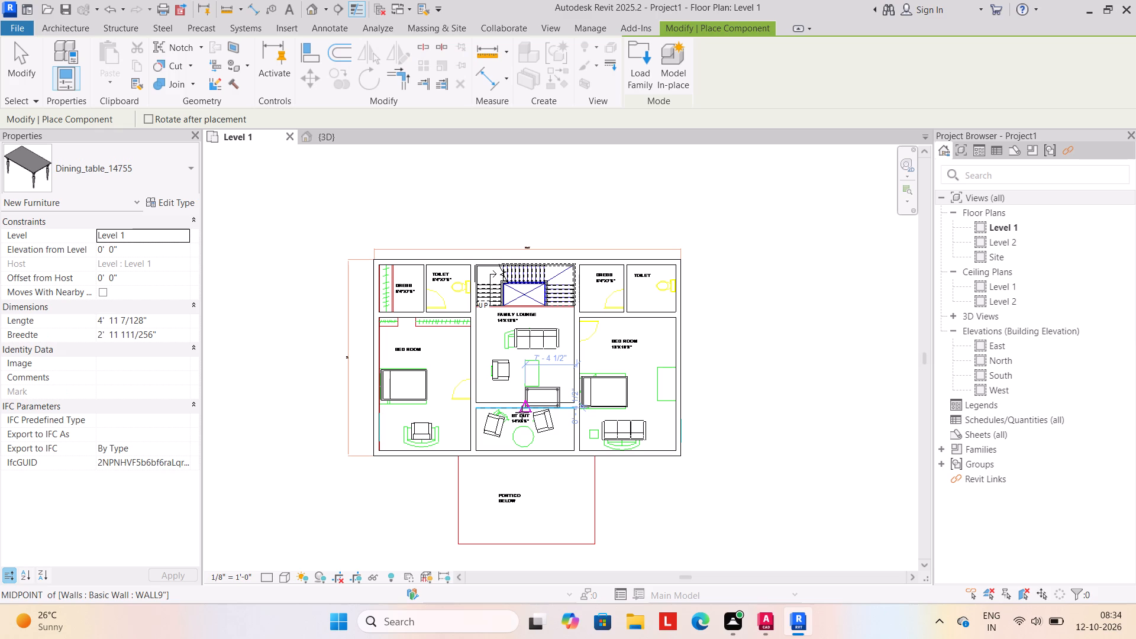
# Place the dining table, rotated 90°, over the coffee table outline in the family lounge.
pyautogui.press('space')
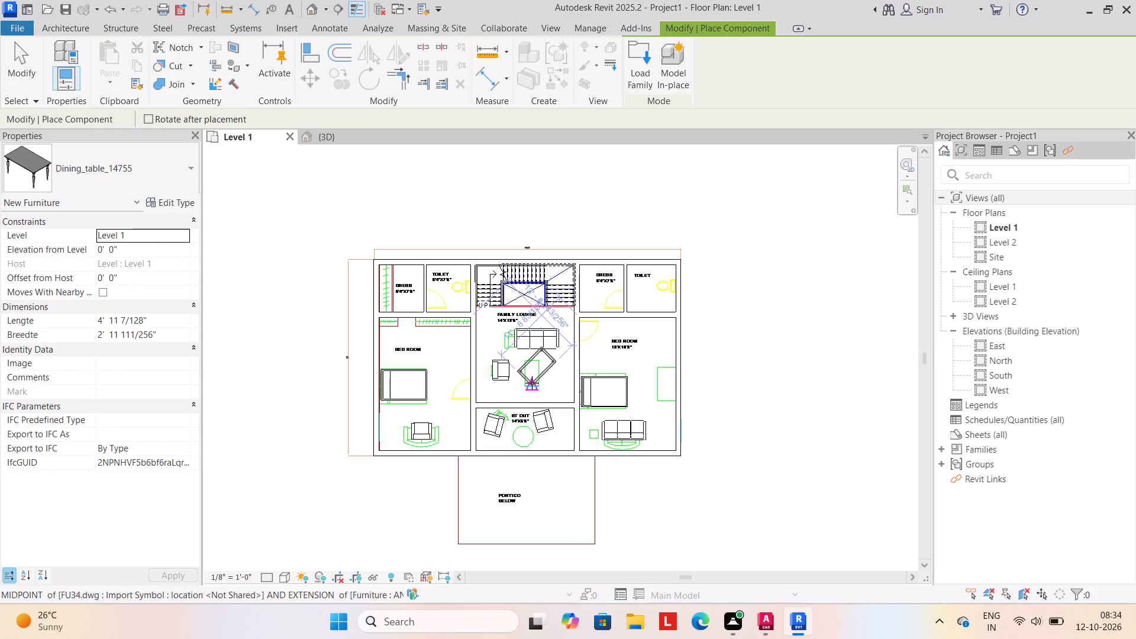
pyautogui.press('space')
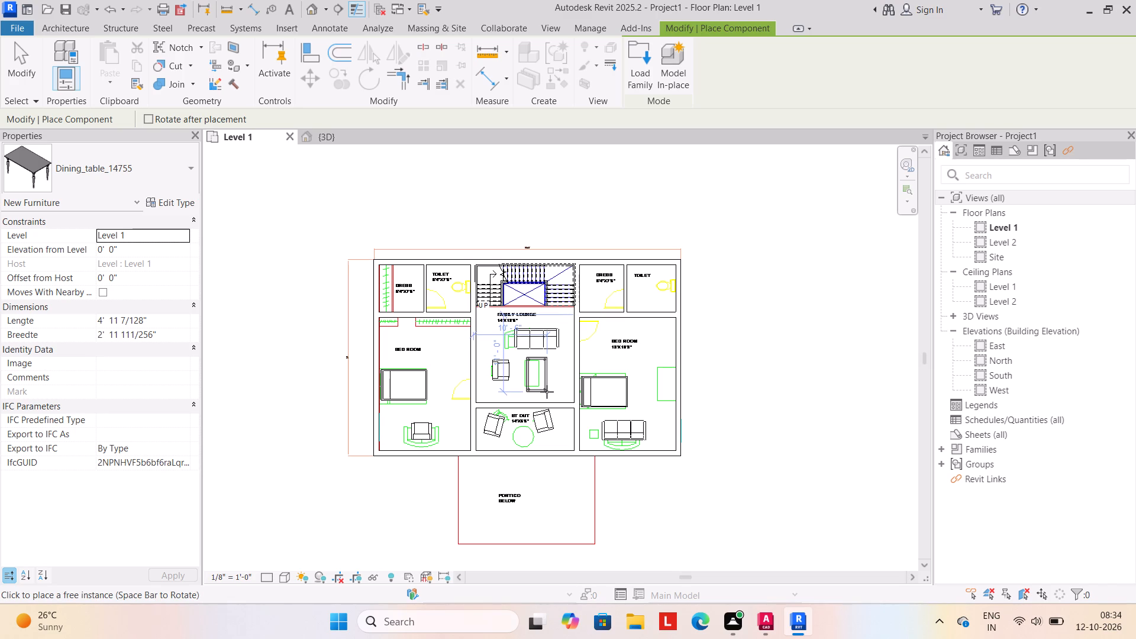
pyautogui.click(547, 392)
pyautogui.press('Escape')
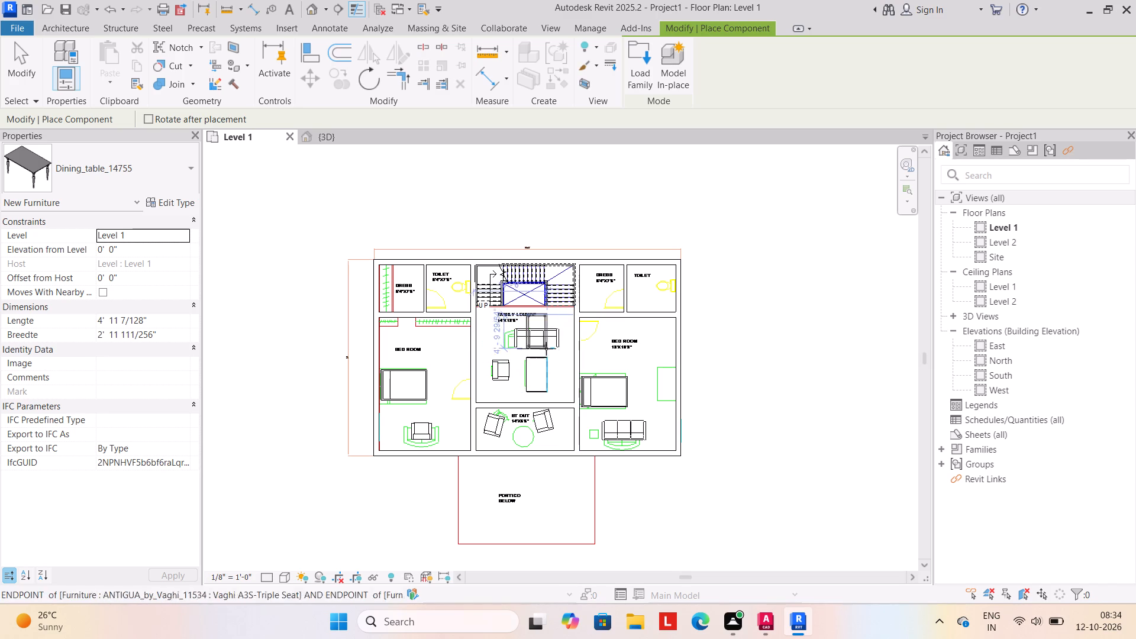
pyautogui.press('Escape')
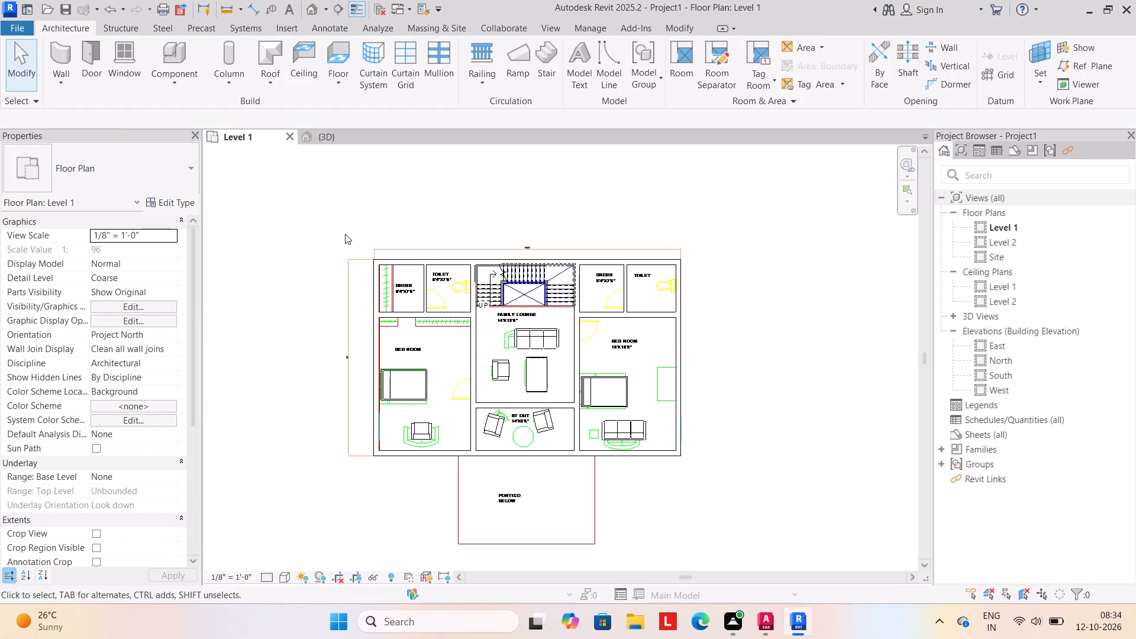
# Examine the furnished house in the 3D view, and review the Level 1 floor plan.
pyautogui.click(332, 140)
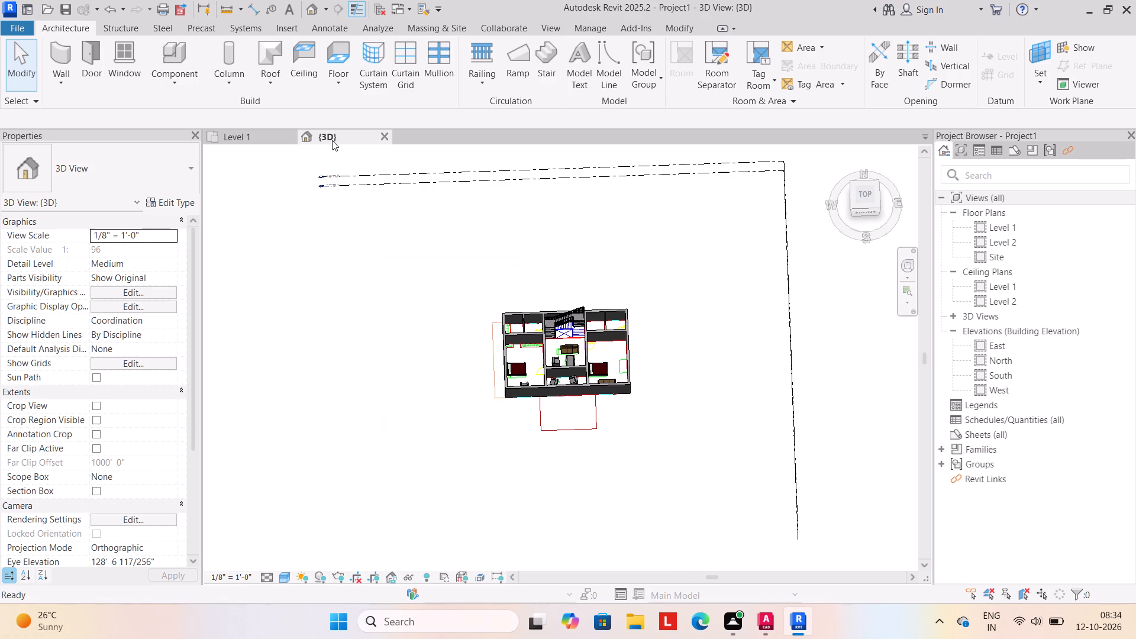
pyautogui.keyDown('shift'); pyautogui.moveTo(482, 428); pyautogui.dragTo(476, 476, button='middle'); pyautogui.keyUp('shift')
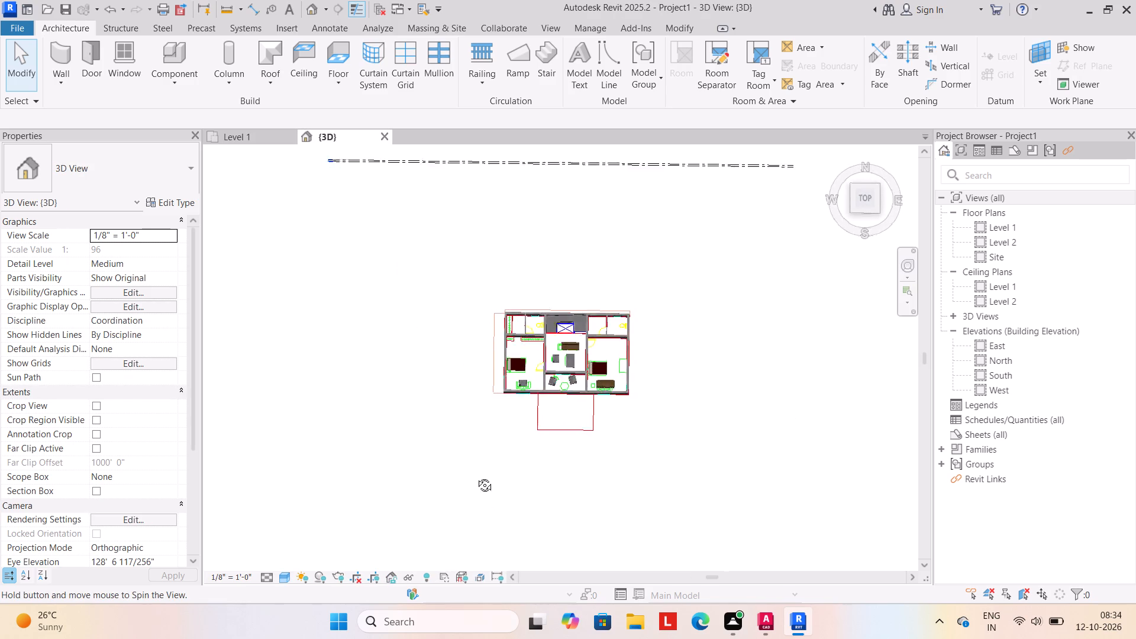
pyautogui.keyDown('shift'); pyautogui.moveTo(476, 476); pyautogui.dragTo(480, 405, button='middle'); pyautogui.keyUp('shift')
pyautogui.click(522, 388)
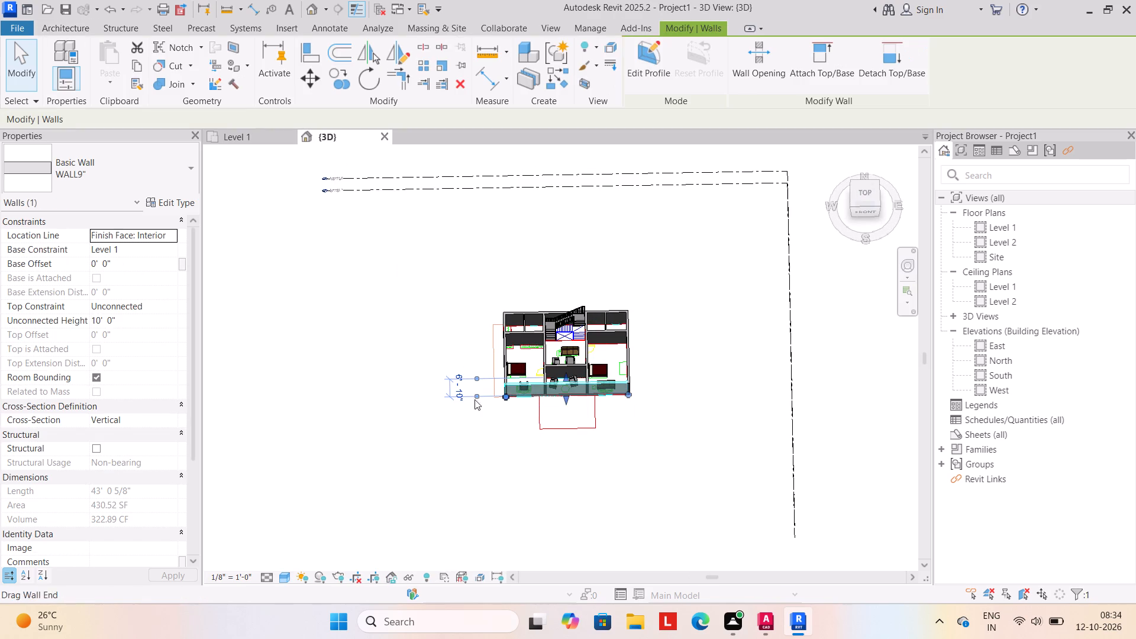
pyautogui.press('Escape')
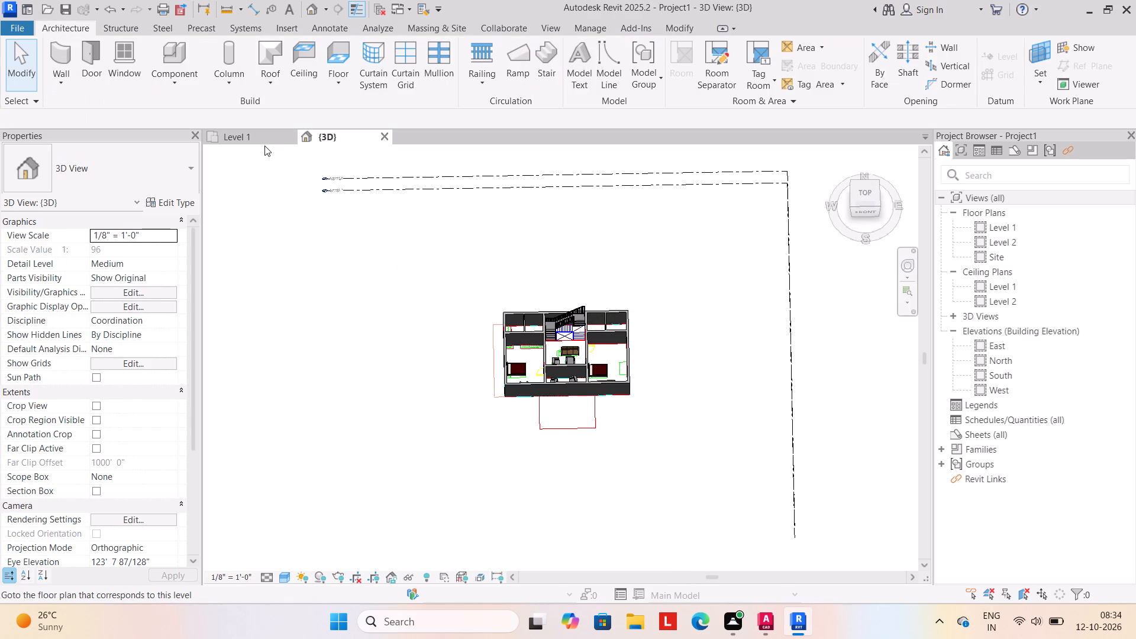
pyautogui.click(264, 145)
pyautogui.click(259, 139)
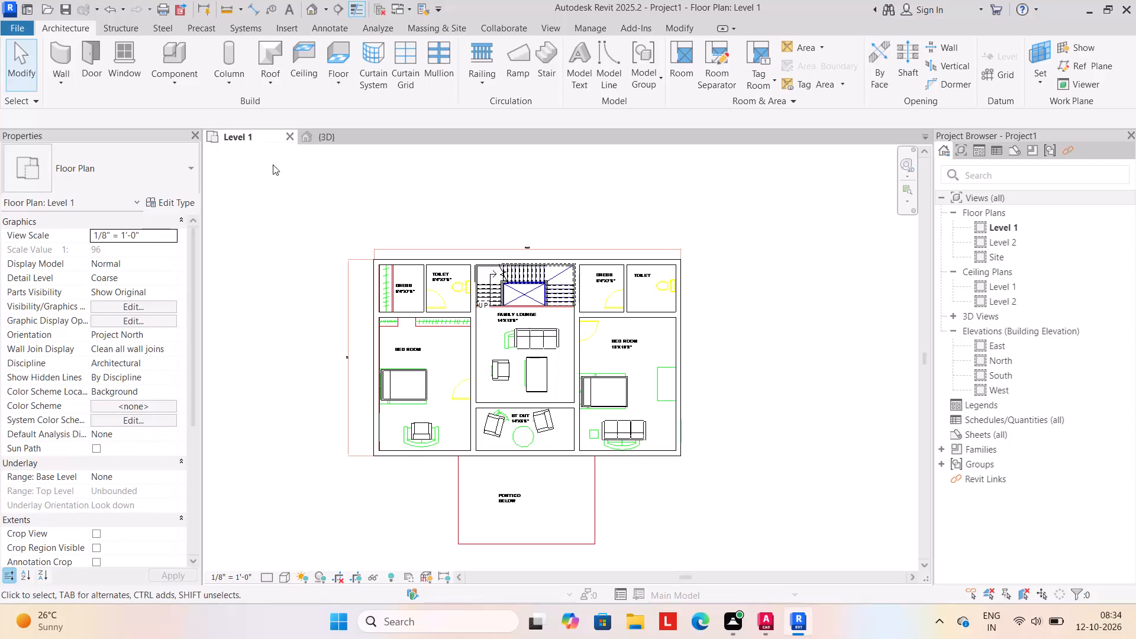
pyautogui.scroll(-2, 298, 247)
pyautogui.moveTo(302, 256); pyautogui.dragTo(318, 242, button='middle')
pyautogui.scroll(2, 502, 306)
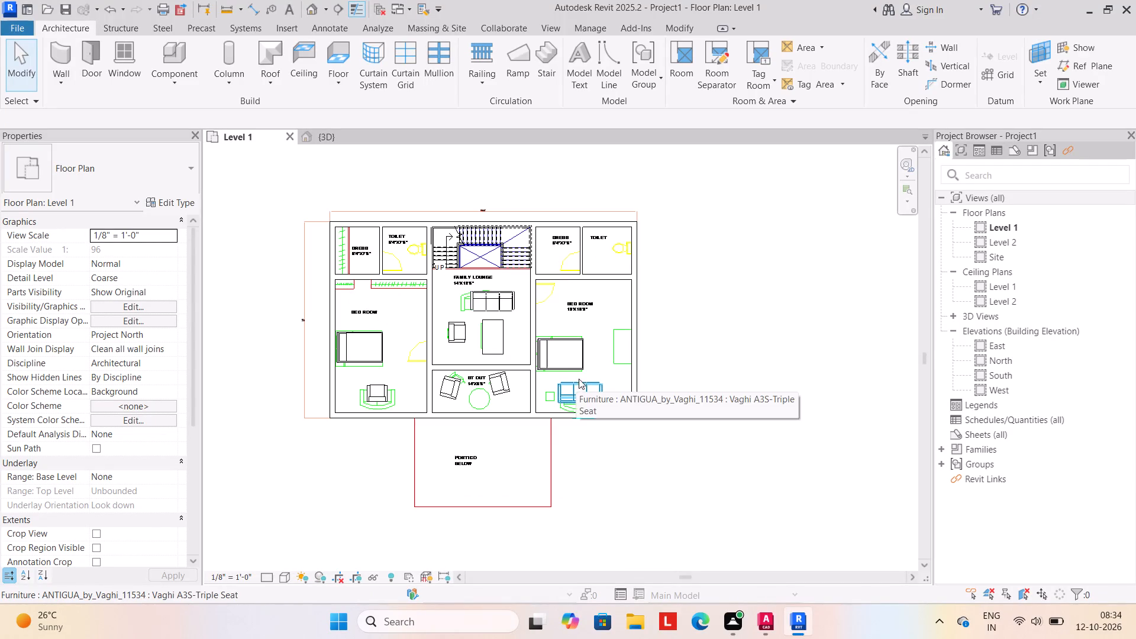
pyautogui.press('Escape')
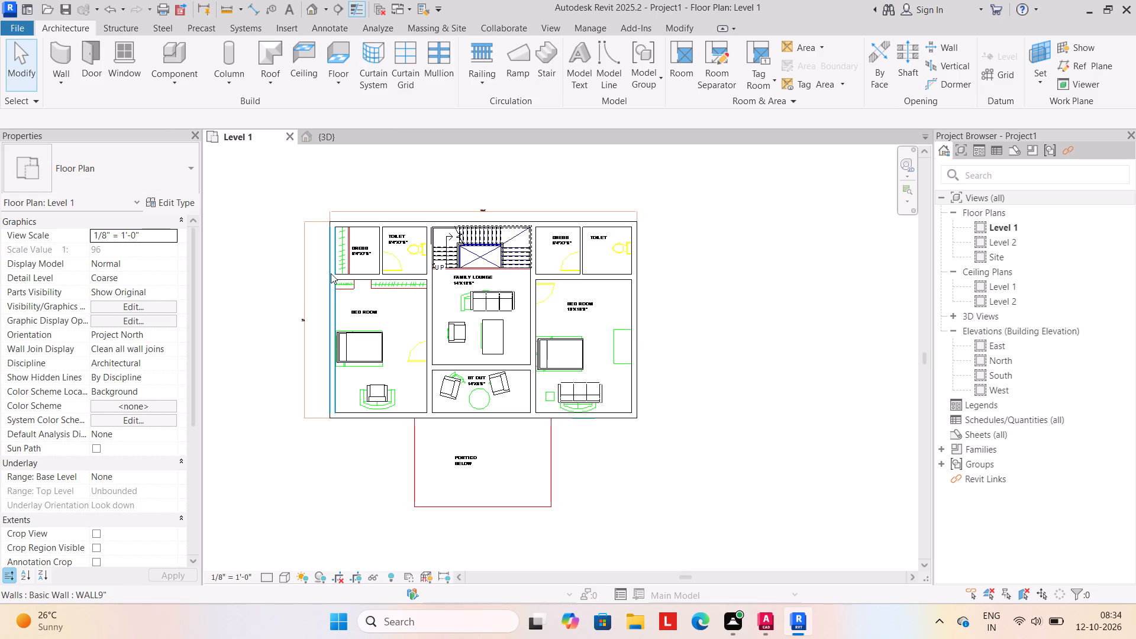
pyautogui.scroll(-1, 243, 283)
pyautogui.moveTo(244, 283); pyautogui.dragTo(291, 278, button='middle')
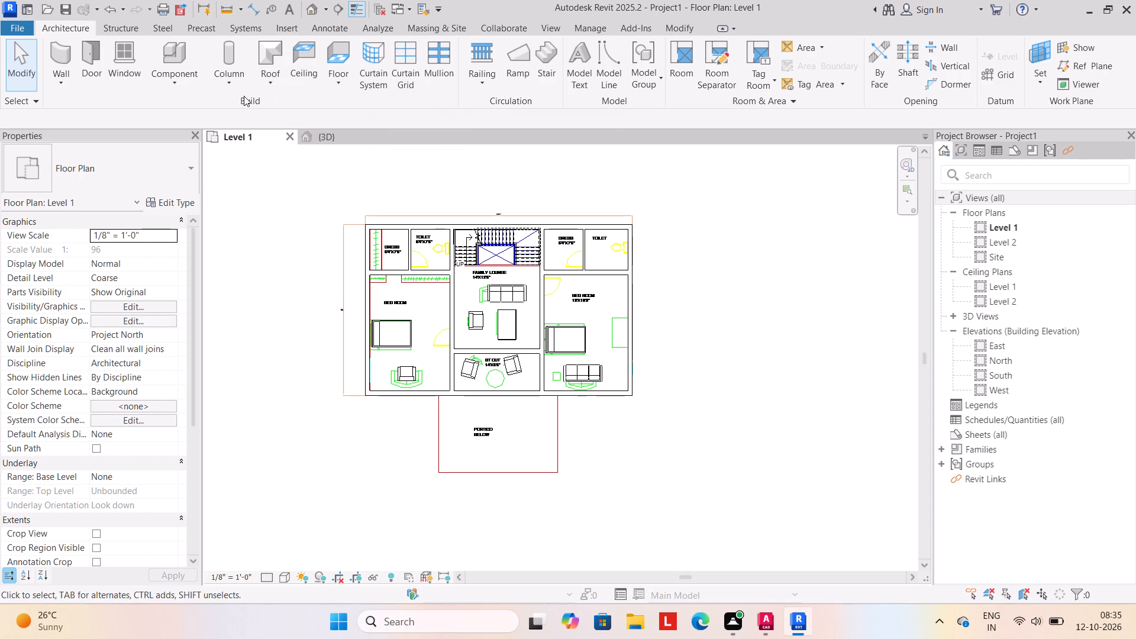
# Start a rectangular floor boundary on Level 1 and set the Generic - 12" floor type's structure layer thickness to 6".
pyautogui.click(335, 84)
pyautogui.click(361, 106)
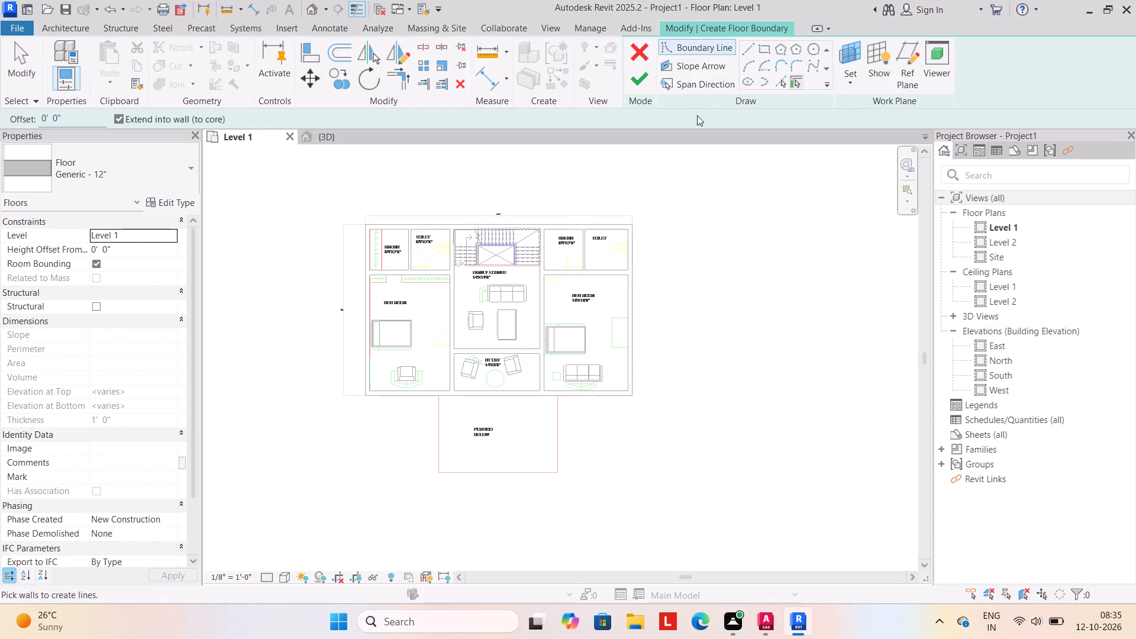
pyautogui.click(764, 52)
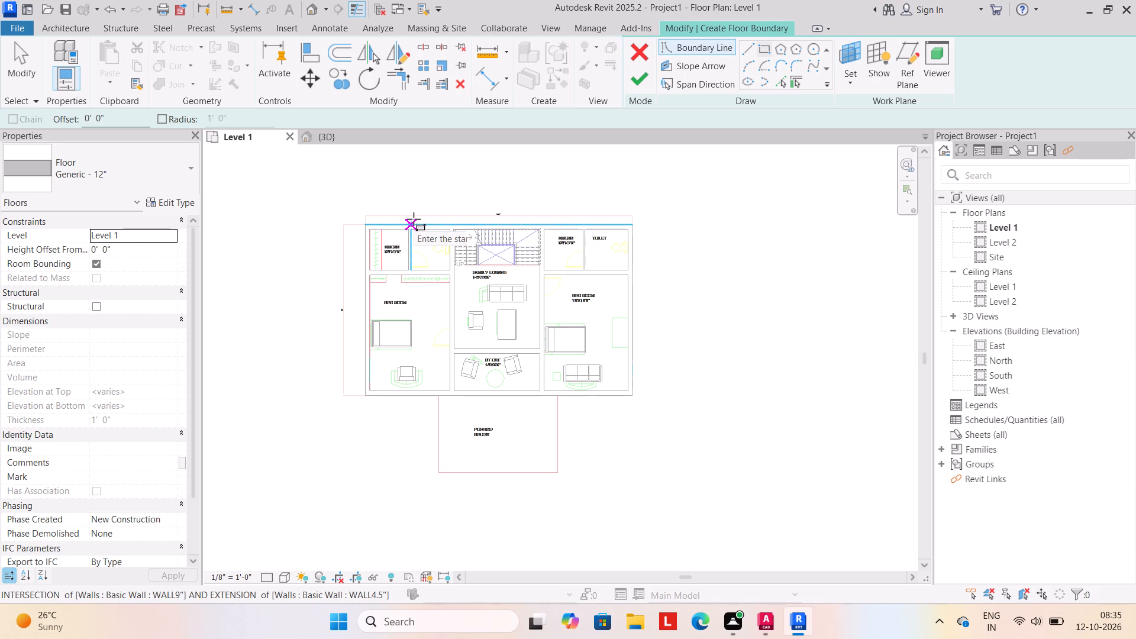
pyautogui.scroll(2, 506, 205)
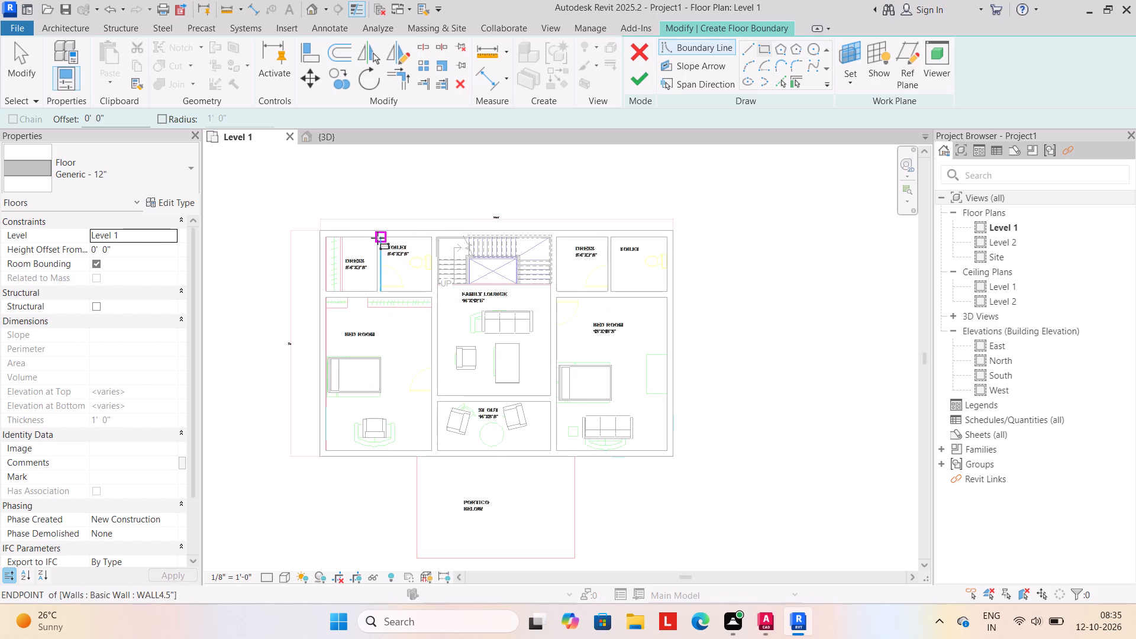
pyautogui.click(171, 204)
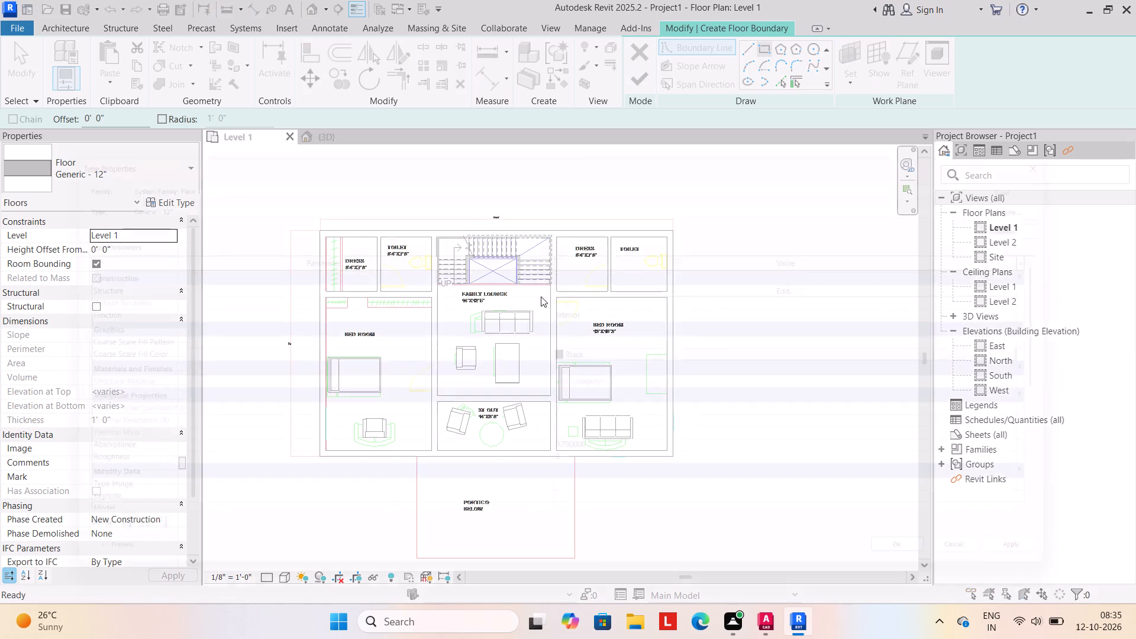
pyautogui.click(754, 285)
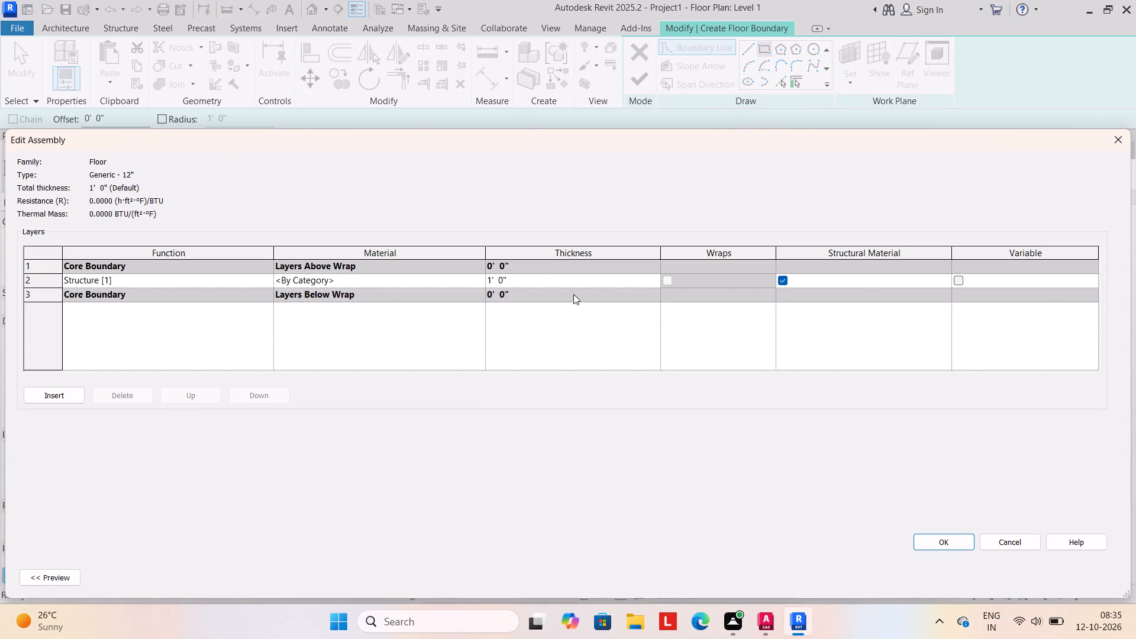
pyautogui.click(554, 283)
pyautogui.write('6"')
pyautogui.press('Return')
pyautogui.click(938, 537)
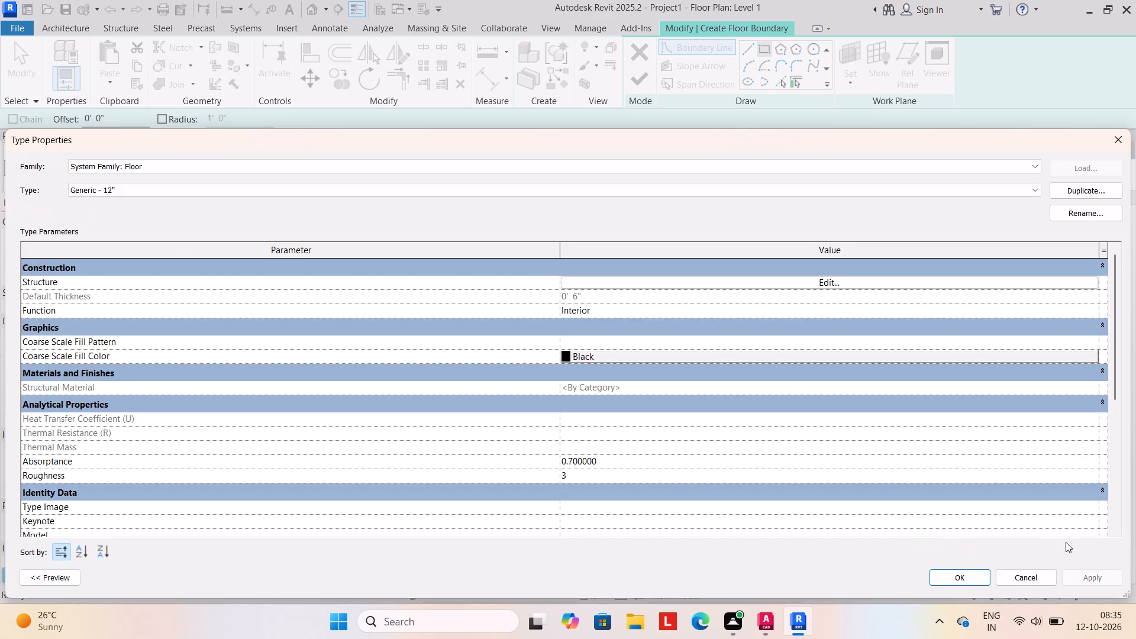
pyautogui.click(1102, 576)
pyautogui.click(951, 579)
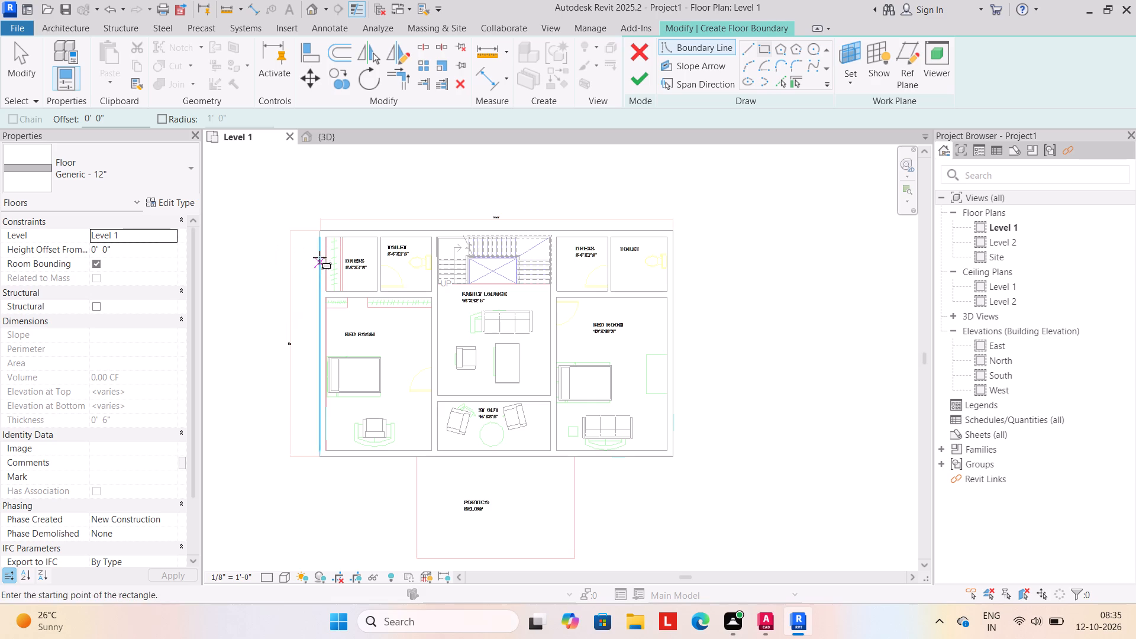
# Draw the floor boundary corner to corner along the exterior walls, about 43' 10" by 28', and finish the floor.
pyautogui.click(314, 229)
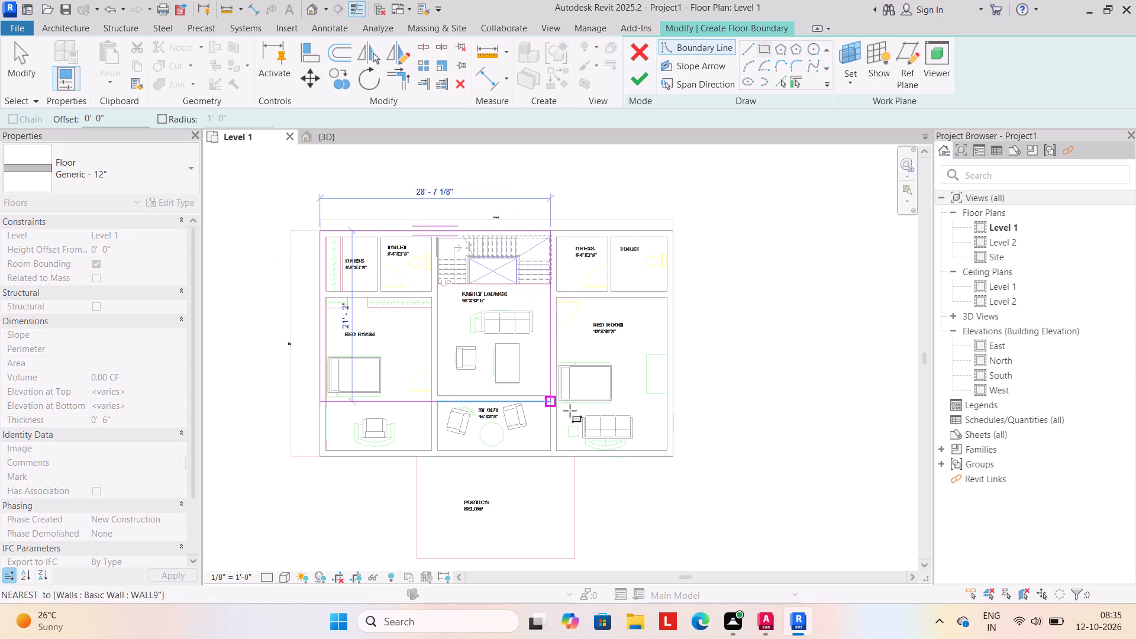
pyautogui.click(677, 456)
pyautogui.click(647, 80)
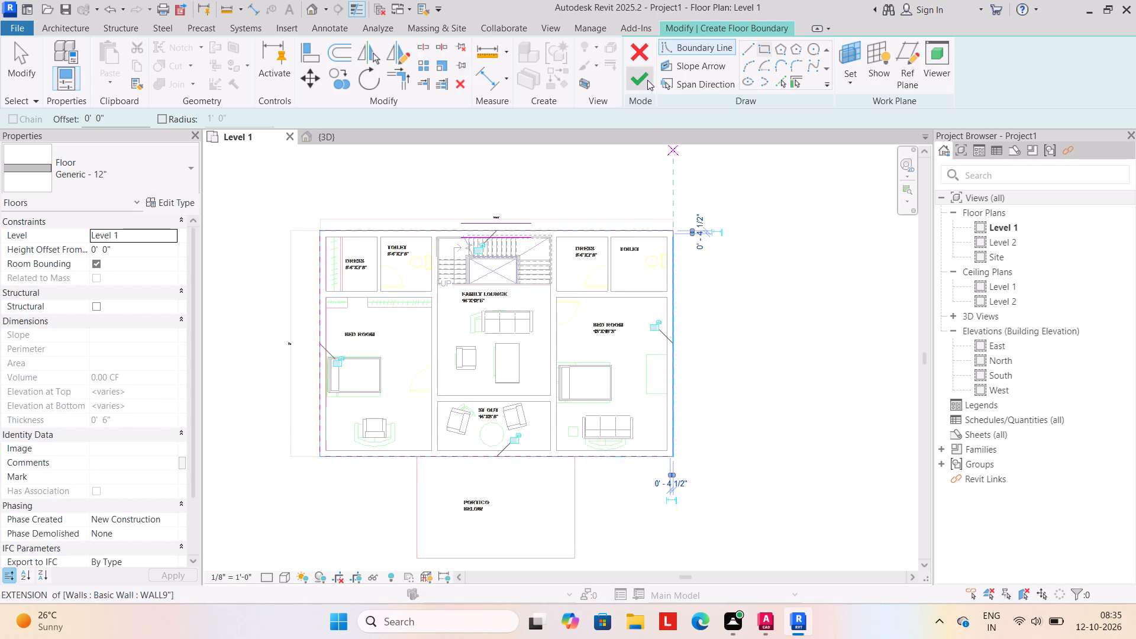
pyautogui.click(783, 301)
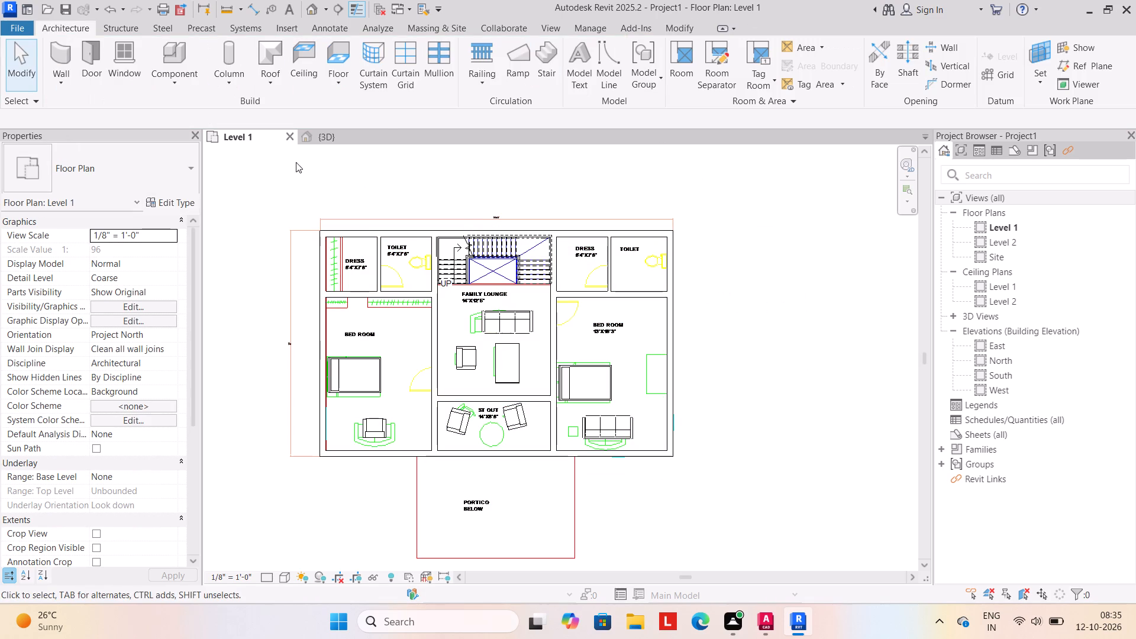
# Examine the new floor slab from above, the front and below in the 3D view.
pyautogui.click(332, 133)
pyautogui.keyDown('shift'); pyautogui.moveTo(384, 347); pyautogui.dragTo(382, 347, button='middle'); pyautogui.keyUp('shift')
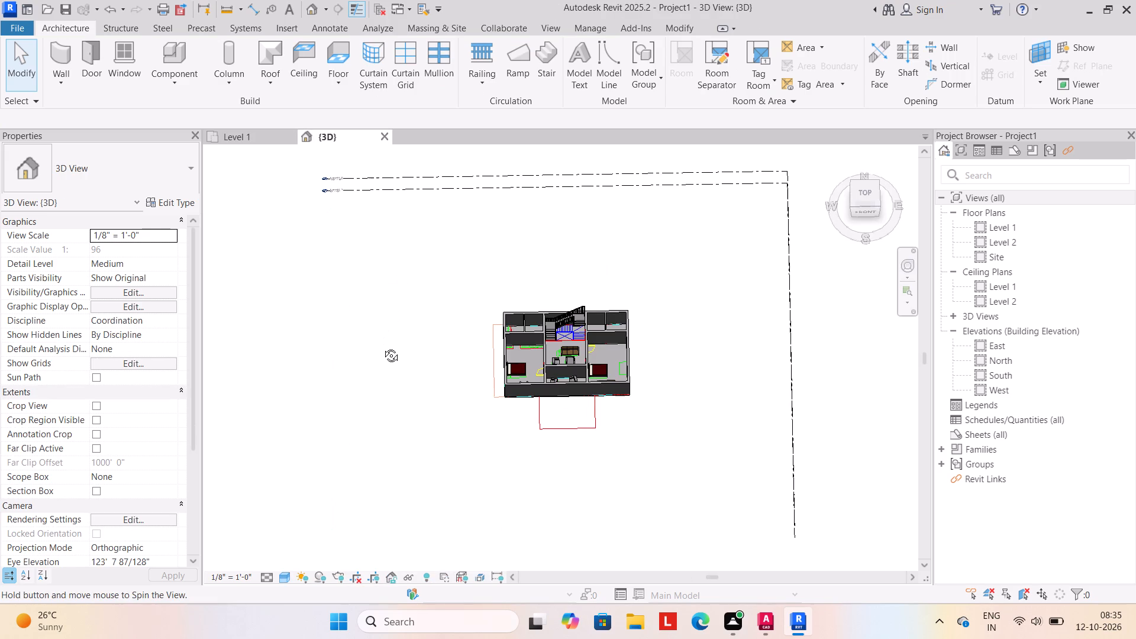
pyautogui.keyDown('shift'); pyautogui.moveTo(382, 347); pyautogui.dragTo(385, 289, button='middle'); pyautogui.keyUp('shift')
pyautogui.keyDown('shift'); pyautogui.moveTo(738, 558); pyautogui.dragTo(734, 451, button='middle'); pyautogui.keyUp('shift')
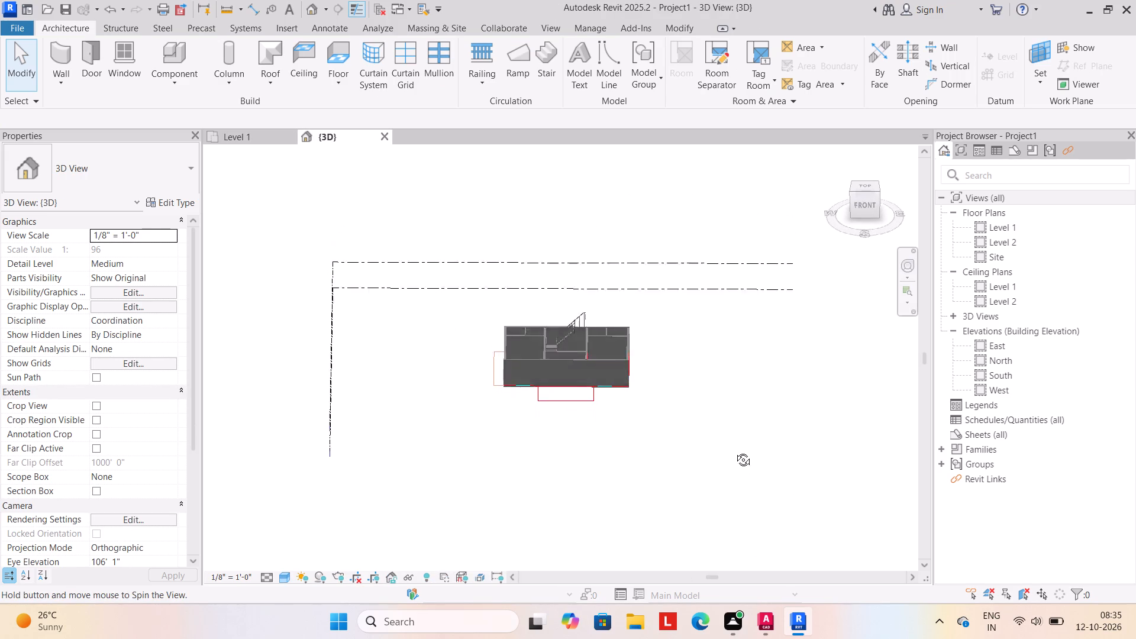
pyautogui.keyDown('shift'); pyautogui.moveTo(734, 451); pyautogui.dragTo(734, 435, button='middle'); pyautogui.keyUp('shift')
pyautogui.keyDown('shift'); pyautogui.moveTo(670, 418); pyautogui.dragTo(666, 549, button='middle'); pyautogui.keyUp('shift')
pyautogui.keyDown('shift'); pyautogui.moveTo(619, 447); pyautogui.dragTo(606, 537, button='middle'); pyautogui.keyUp('shift')
pyautogui.keyDown('shift'); pyautogui.moveTo(570, 423); pyautogui.dragTo(617, 515, button='middle'); pyautogui.keyUp('shift')
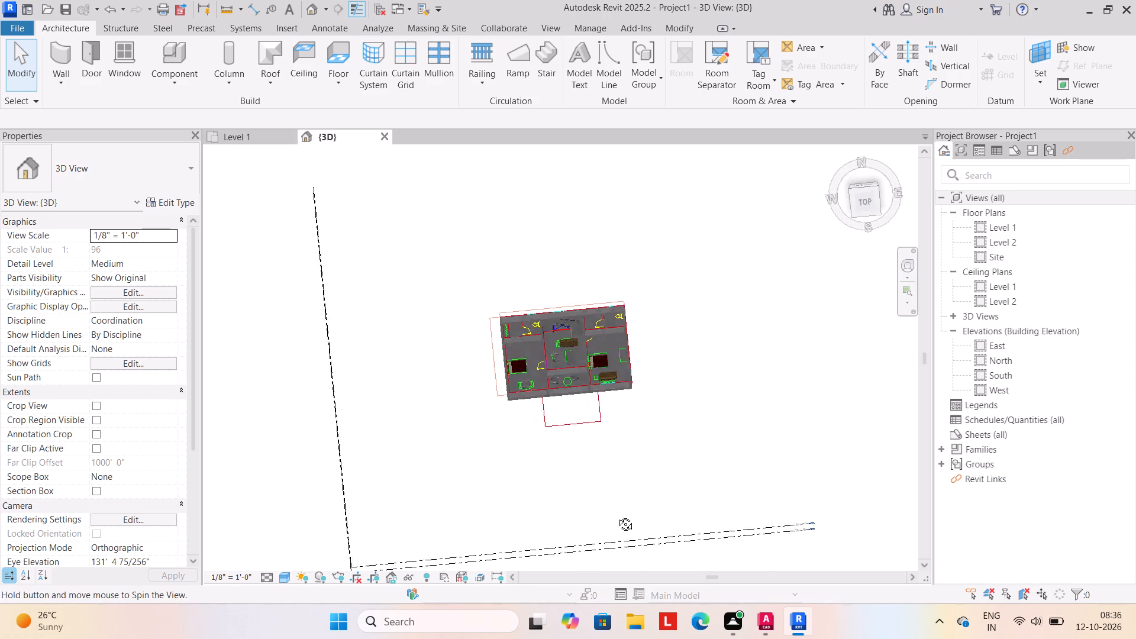
pyautogui.keyDown('shift'); pyautogui.moveTo(617, 515); pyautogui.dragTo(619, 431, button='middle'); pyautogui.keyUp('shift')
pyautogui.keyDown('shift'); pyautogui.moveTo(608, 450); pyautogui.dragTo(608, 409, button='middle'); pyautogui.keyUp('shift')
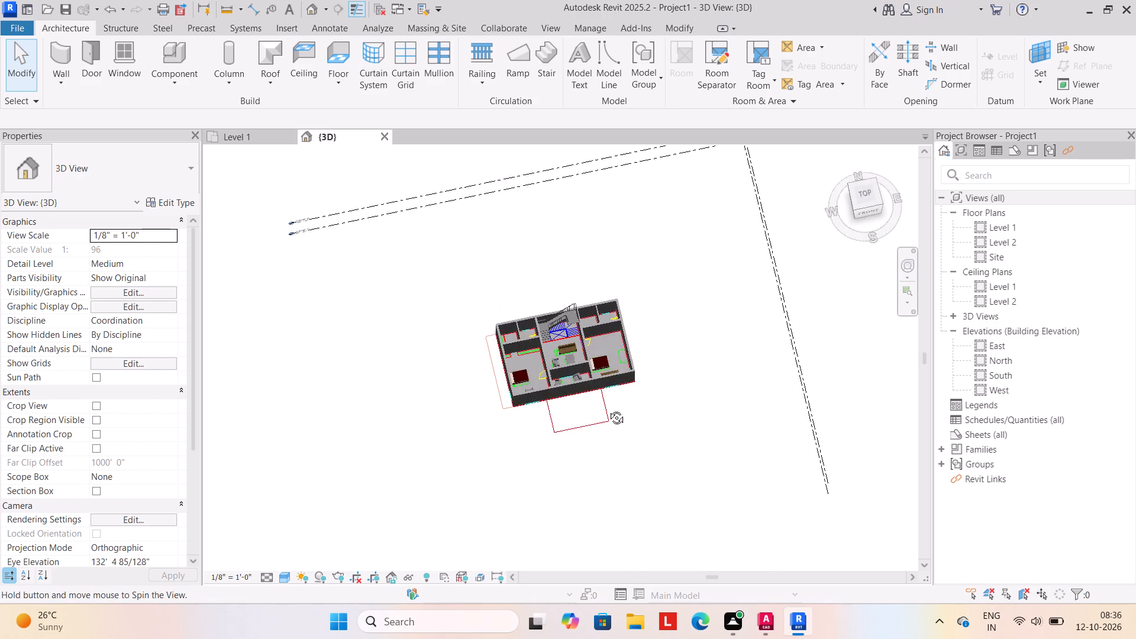
pyautogui.keyDown('shift'); pyautogui.moveTo(608, 409); pyautogui.dragTo(607, 374, button='middle'); pyautogui.keyUp('shift')
pyautogui.keyDown('shift'); pyautogui.moveTo(636, 435); pyautogui.dragTo(608, 403, button='middle'); pyautogui.keyUp('shift')
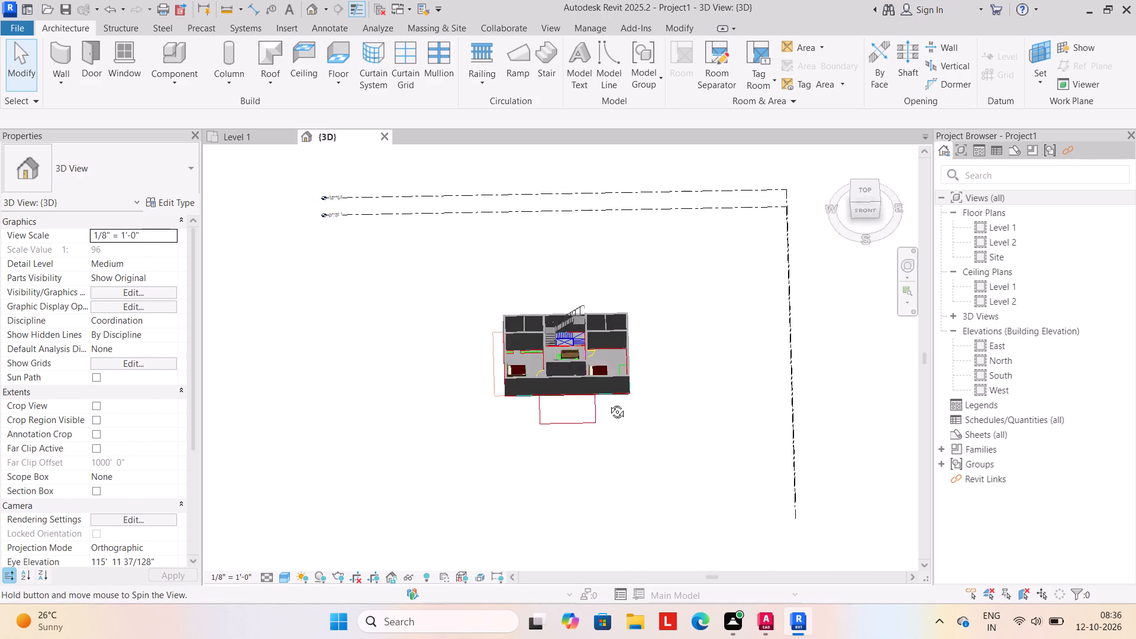
pyautogui.keyDown('shift'); pyautogui.moveTo(608, 403); pyautogui.dragTo(614, 376, button='middle'); pyautogui.keyUp('shift')
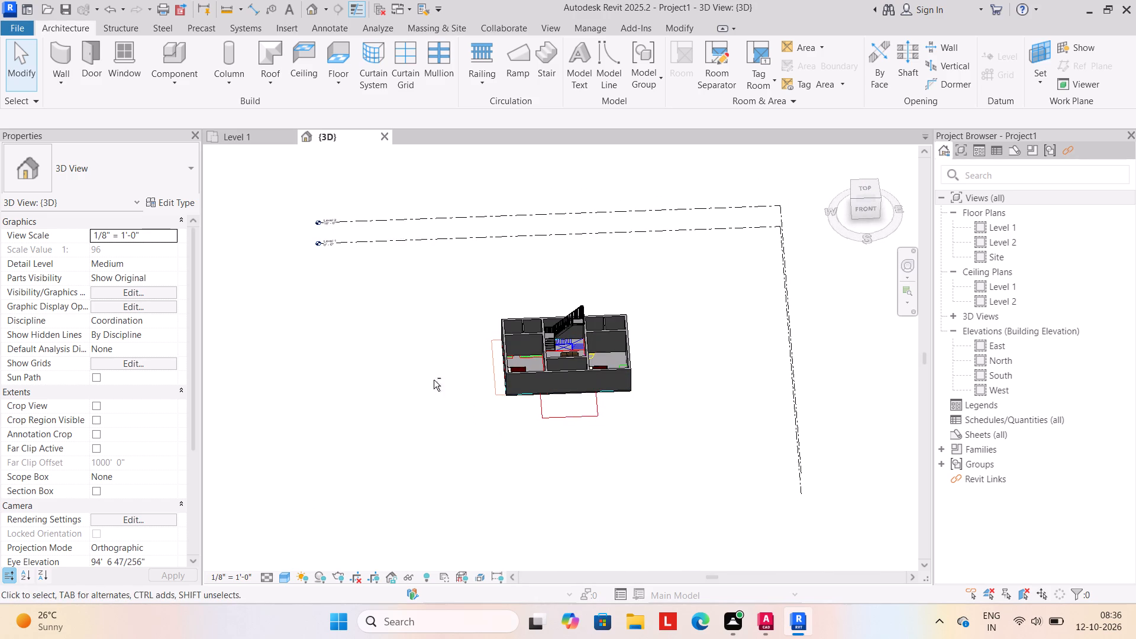
# Add a Generic - 12" floor on Level 1 over the portico outline, a rectangle about 19' 6" by 12' 7".
pyautogui.click(240, 134)
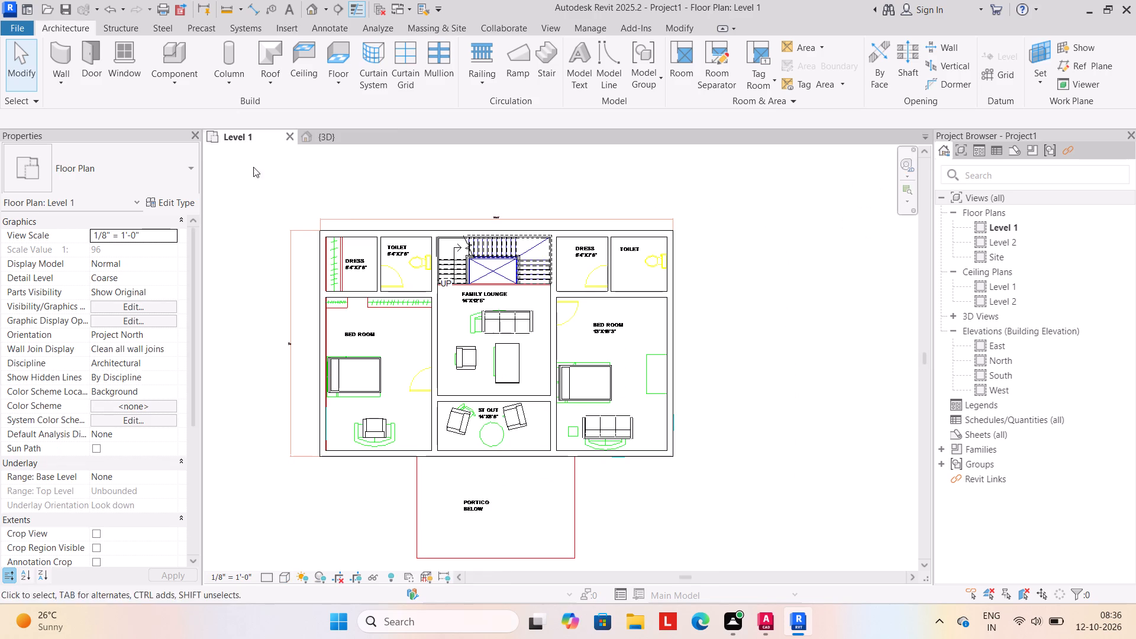
pyautogui.scroll(-1, 399, 267)
pyautogui.moveTo(401, 270); pyautogui.dragTo(427, 262, button='middle')
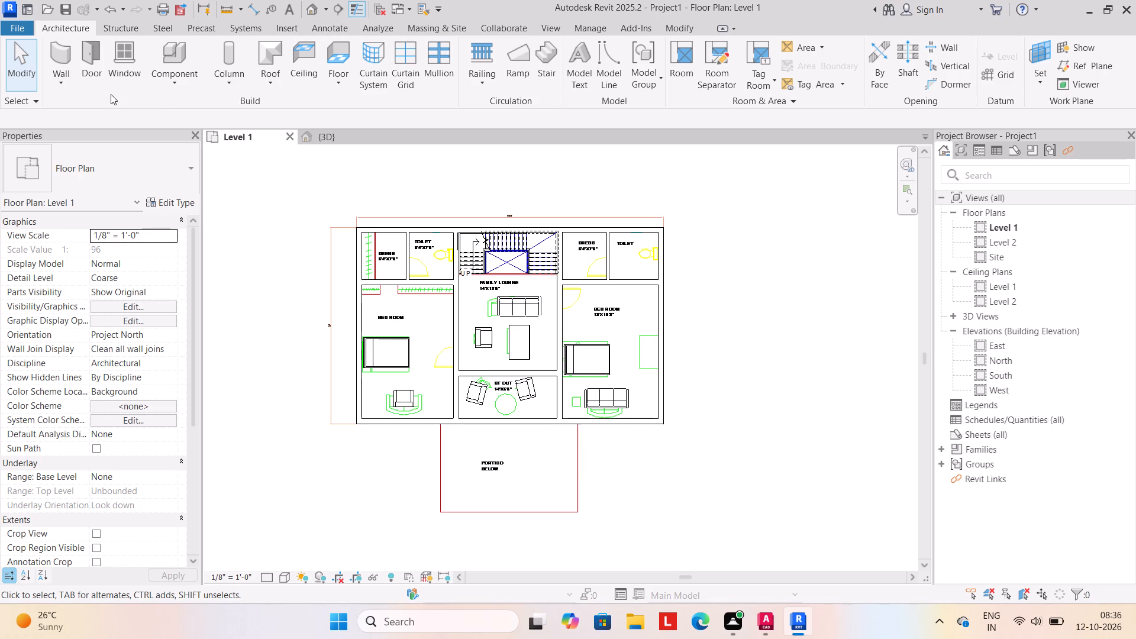
pyautogui.click(176, 85)
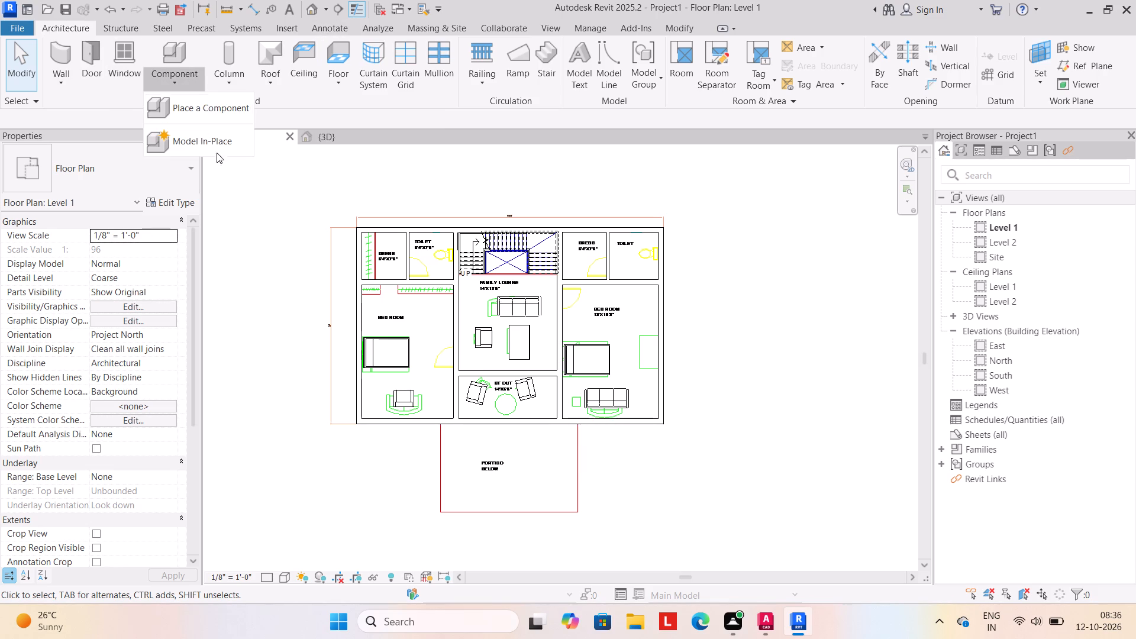
pyautogui.click(238, 193)
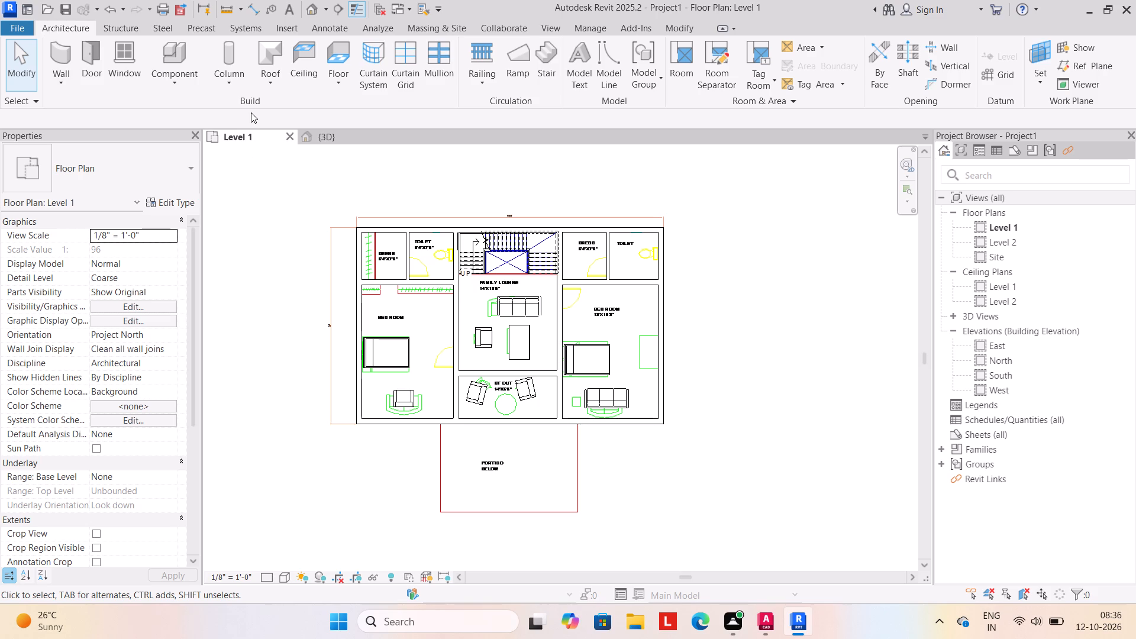
pyautogui.click(337, 83)
pyautogui.click(351, 102)
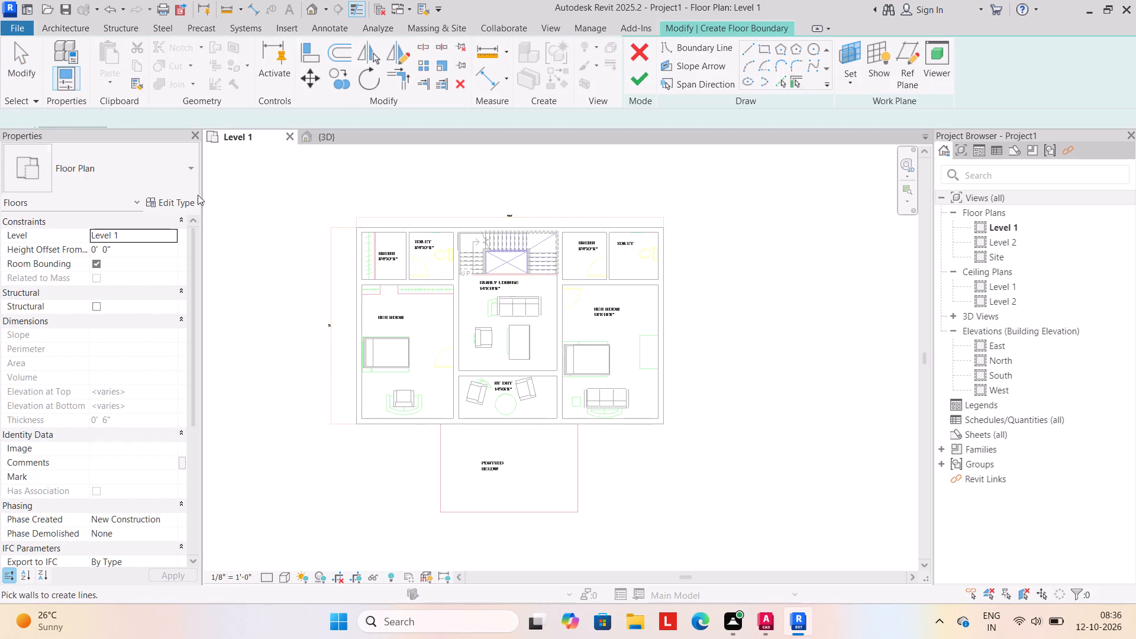
pyautogui.click(178, 201)
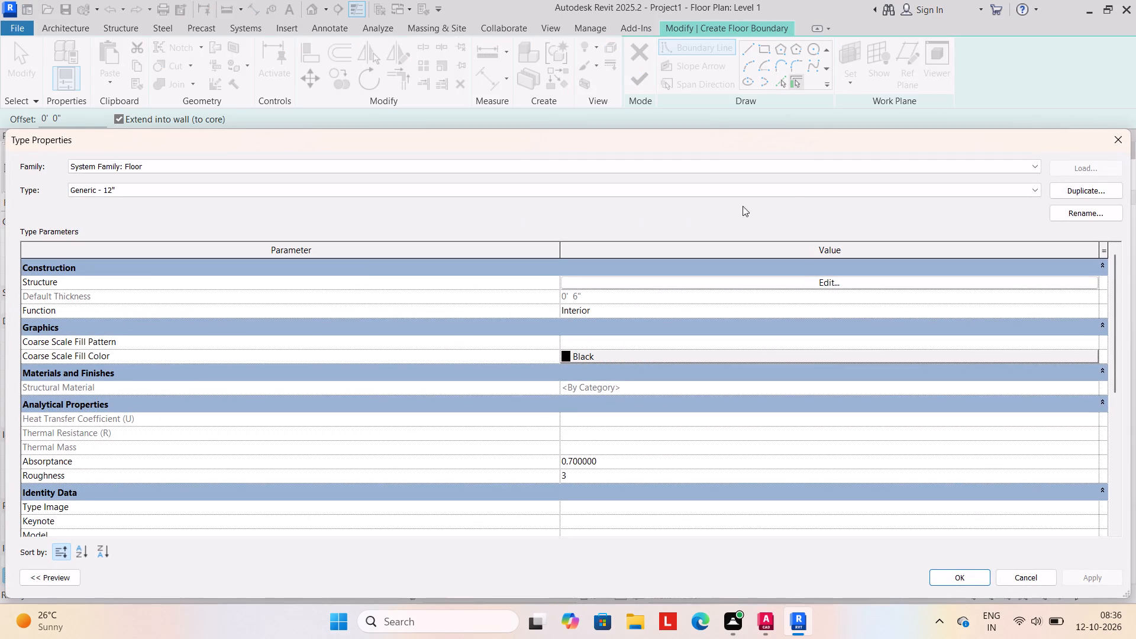
pyautogui.click(1119, 133)
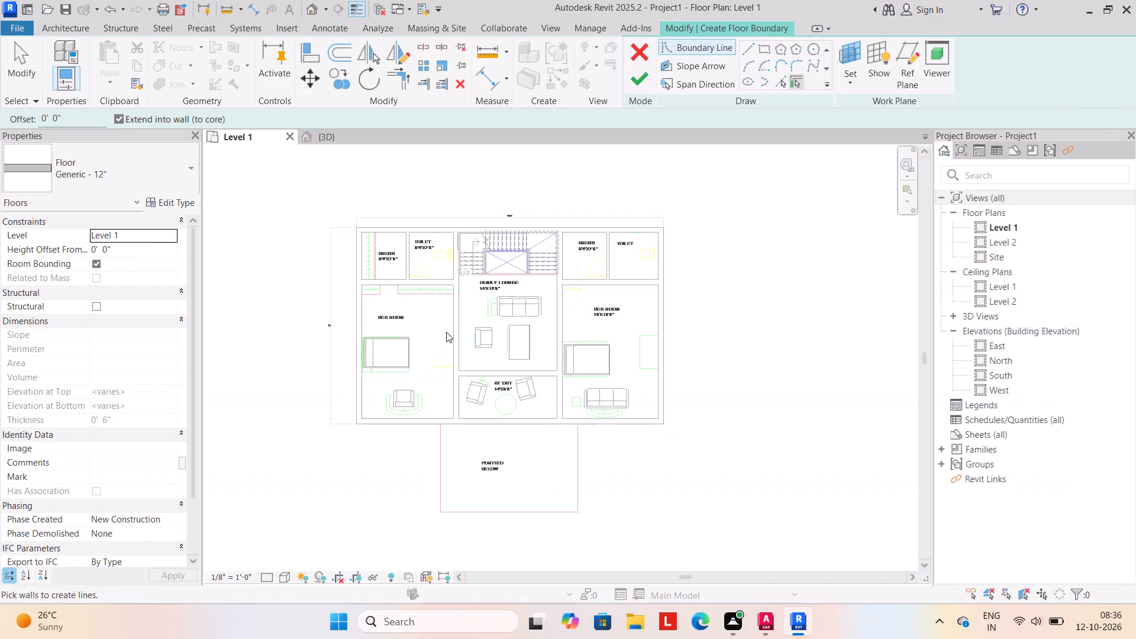
pyautogui.click(766, 51)
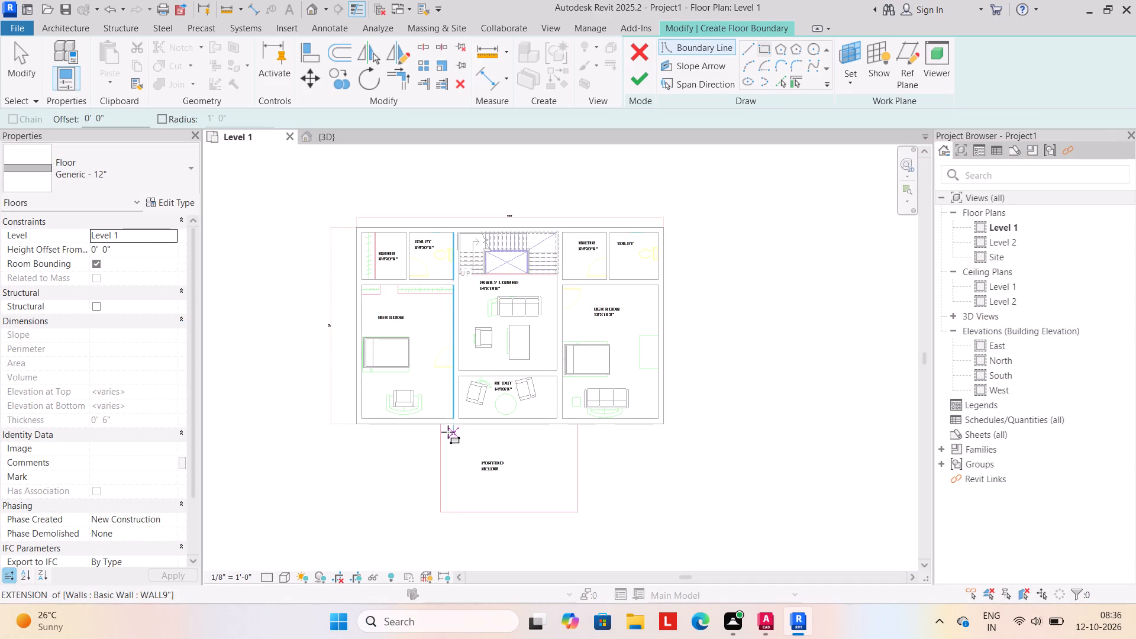
pyautogui.click(440, 427)
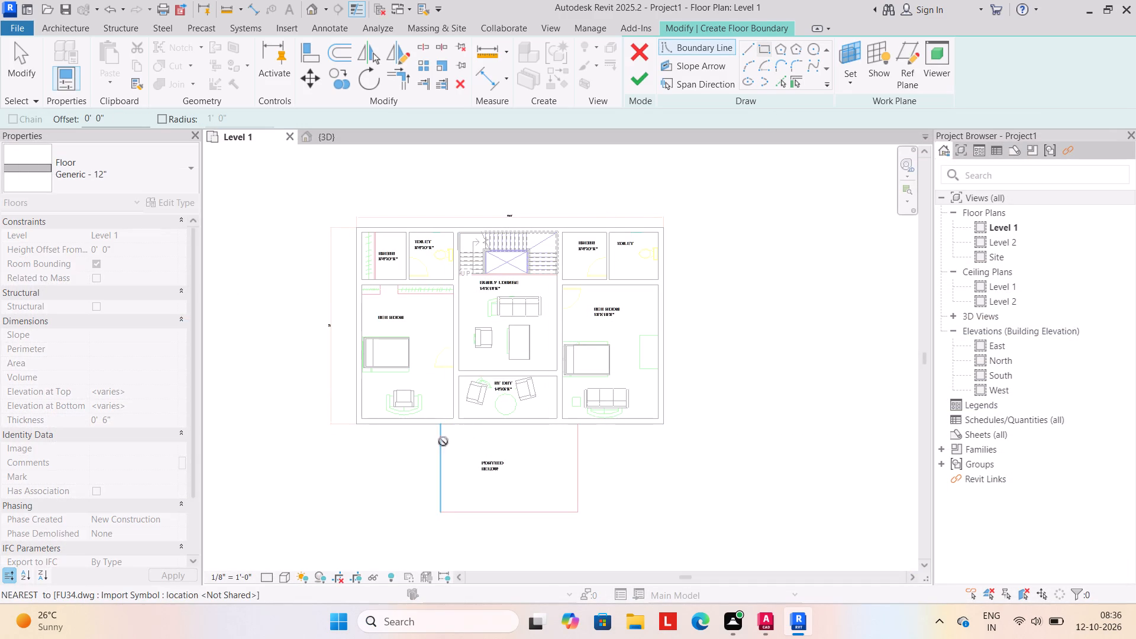
pyautogui.click(577, 511)
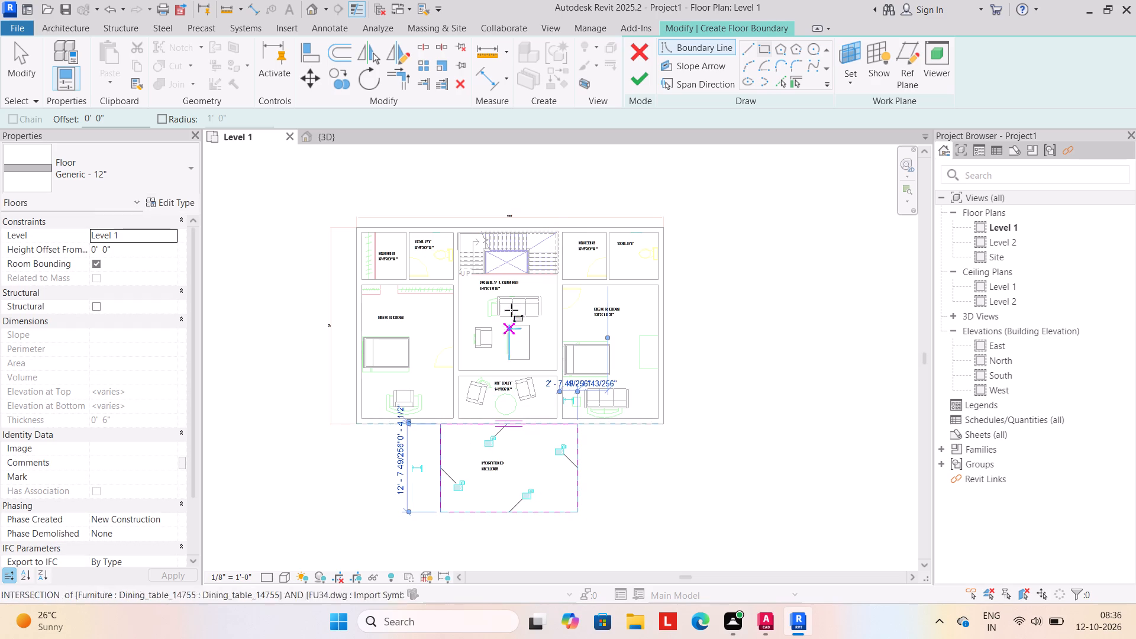
pyautogui.press('Escape')
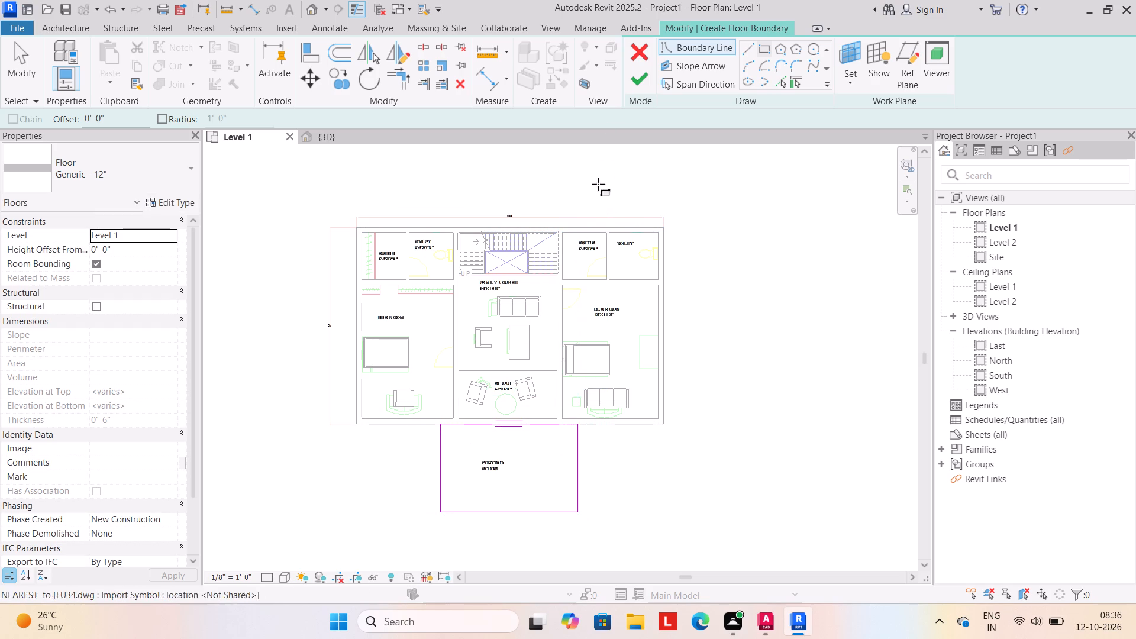
pyautogui.click(634, 85)
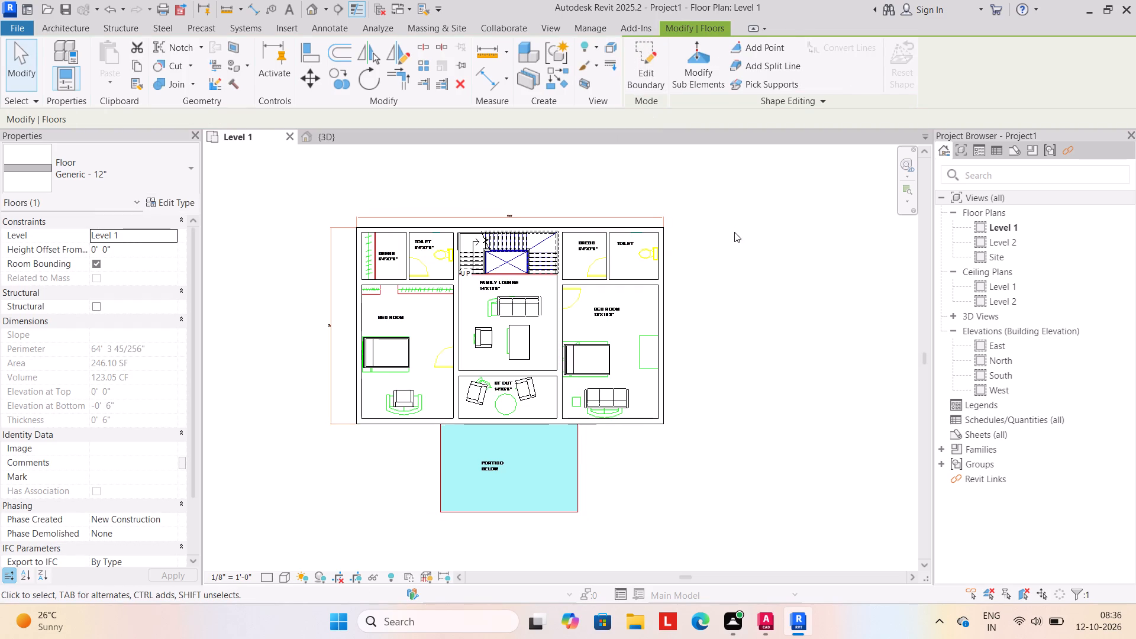
pyautogui.click(734, 232)
# Examine the portico floor slab against the house from above and the front in the 3D view.
pyautogui.click(339, 141)
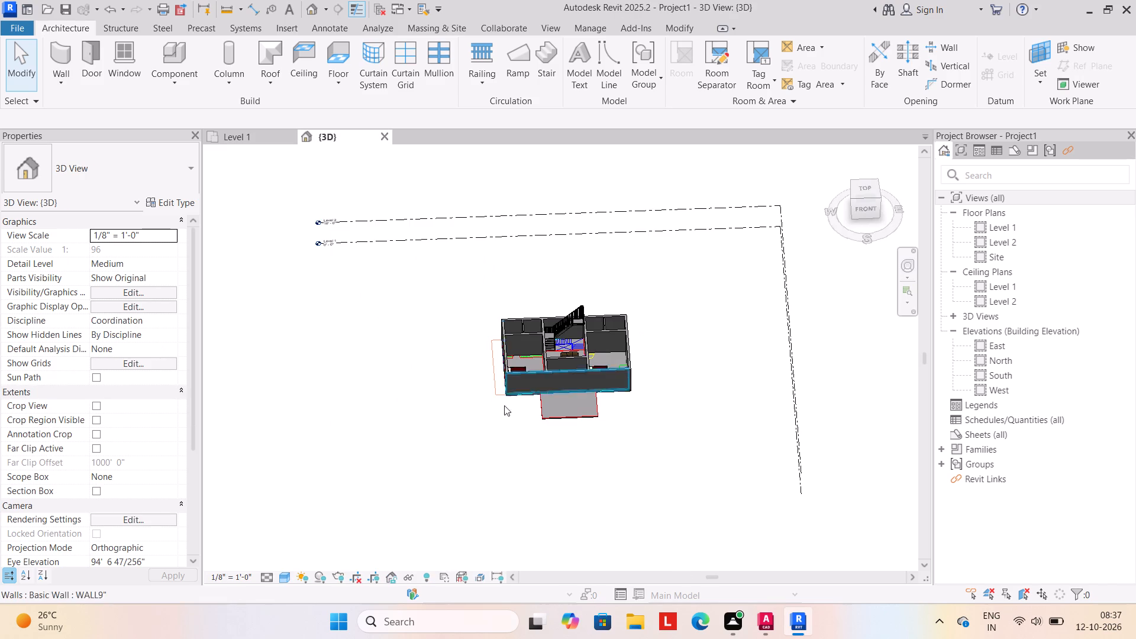
pyautogui.keyDown('shift'); pyautogui.moveTo(644, 489); pyautogui.dragTo(643, 405, button='middle'); pyautogui.keyUp('shift')
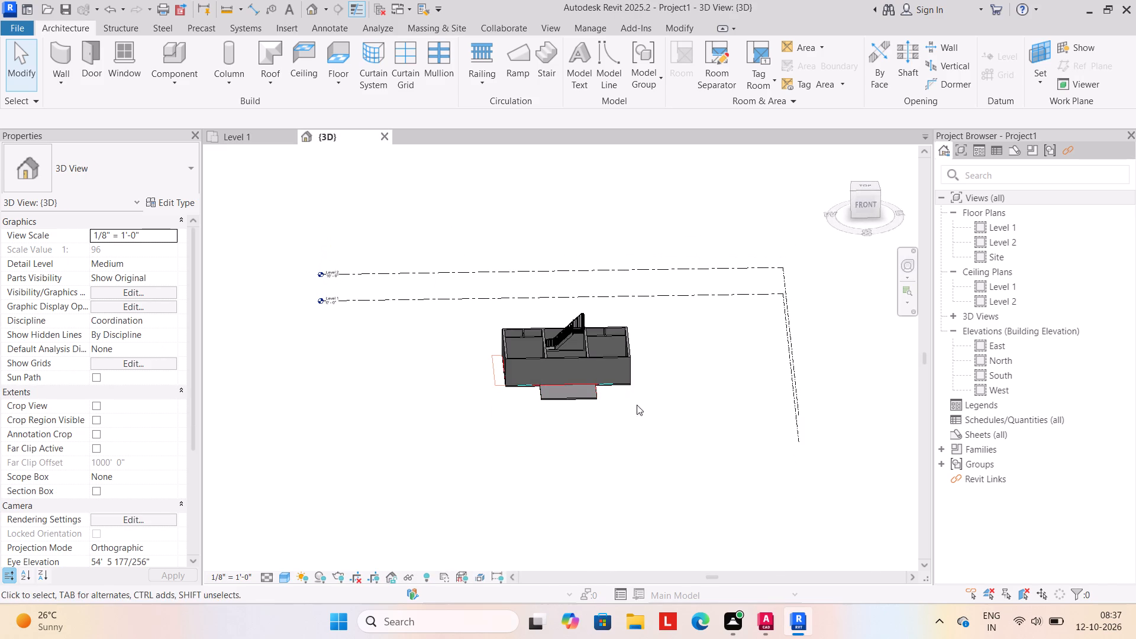
pyautogui.keyDown('shift'); pyautogui.moveTo(607, 401); pyautogui.dragTo(591, 504, button='middle'); pyautogui.keyUp('shift')
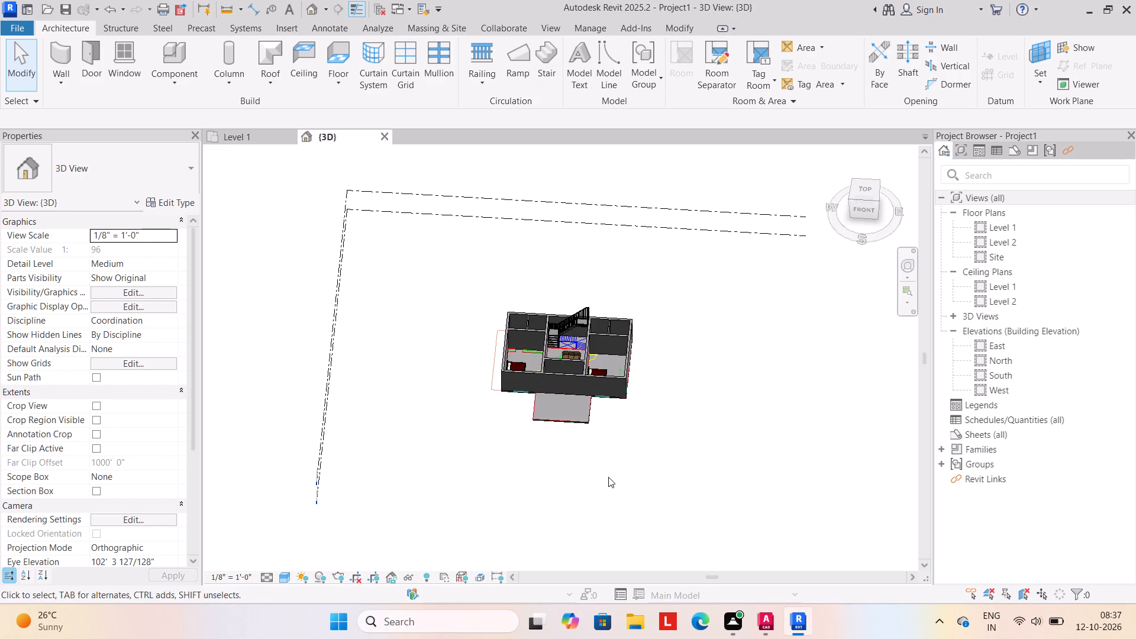
pyautogui.keyDown('shift'); pyautogui.moveTo(606, 480); pyautogui.dragTo(619, 417, button='middle'); pyautogui.keyUp('shift')
pyautogui.scroll(2, 586, 371)
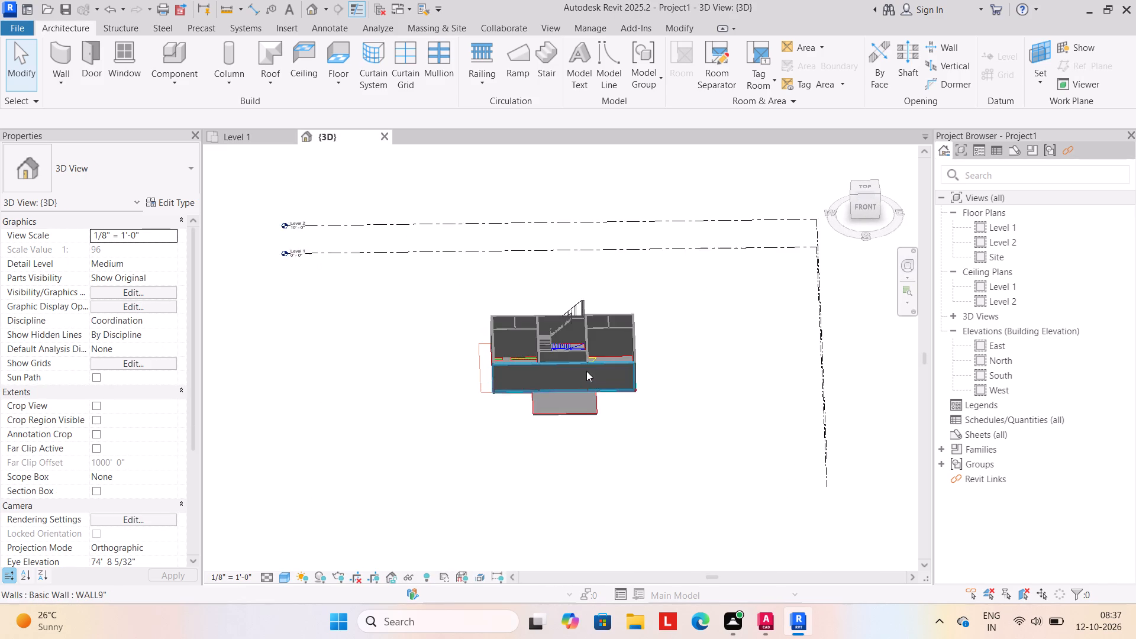
pyautogui.scroll(5, 586, 371)
pyautogui.keyDown('shift'); pyautogui.moveTo(576, 431); pyautogui.dragTo(538, 551, button='middle'); pyautogui.keyUp('shift')
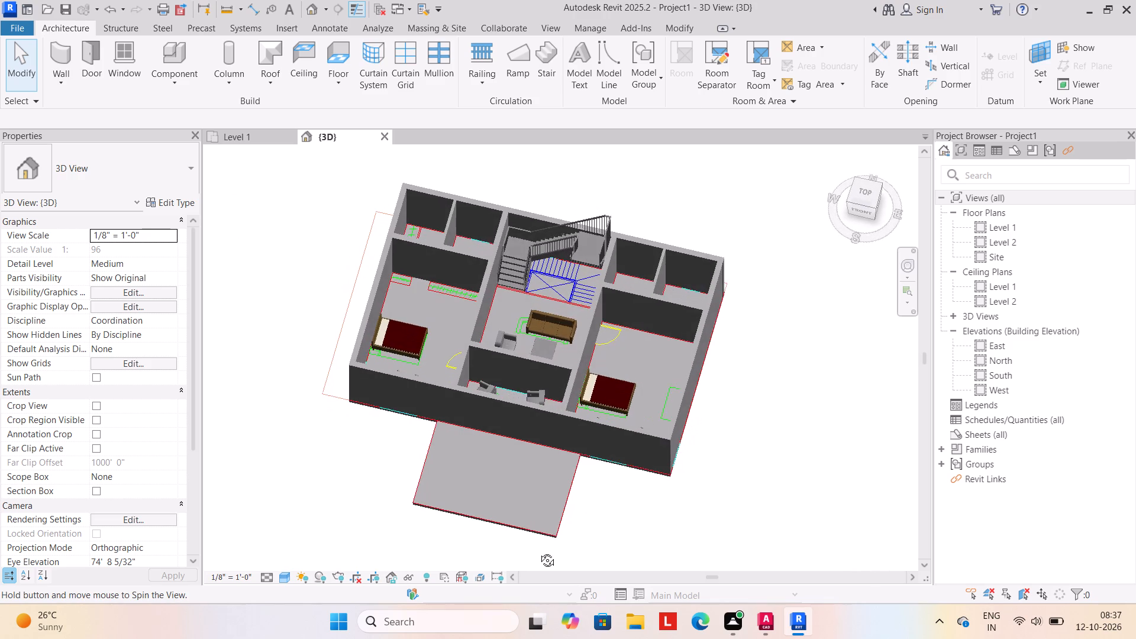
pyautogui.keyDown('shift'); pyautogui.moveTo(538, 551); pyautogui.dragTo(578, 458, button='middle'); pyautogui.keyUp('shift')
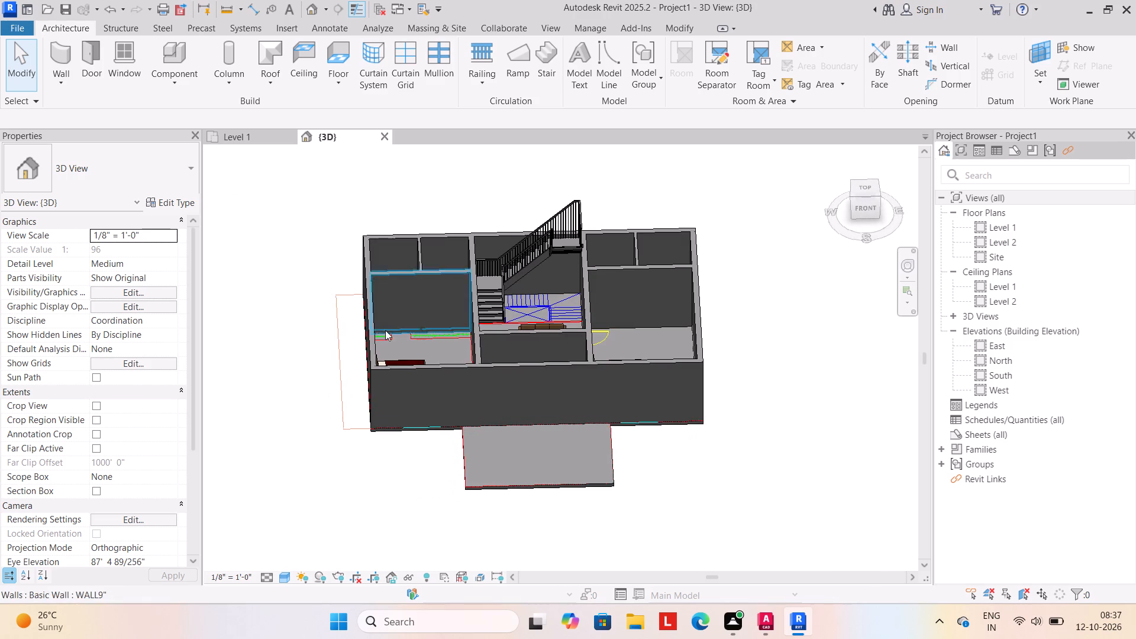
# Load the Modern_Toilet_7747 family from the wash basin folder for placement on the Level 1 floor plan.
pyautogui.click(245, 135)
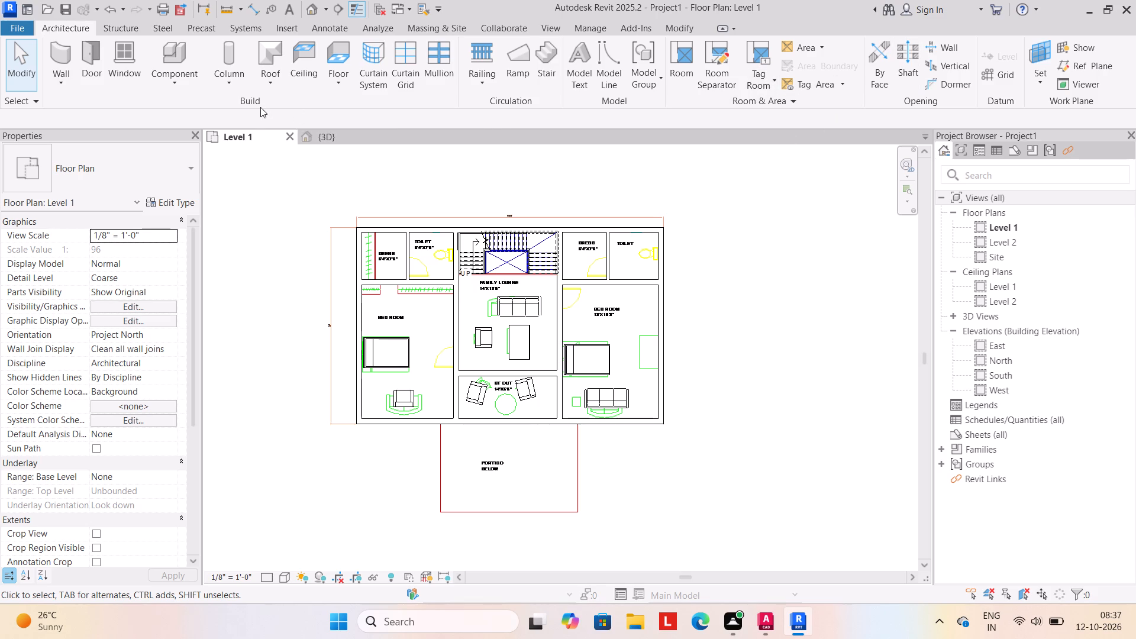
pyautogui.click(175, 86)
pyautogui.click(184, 108)
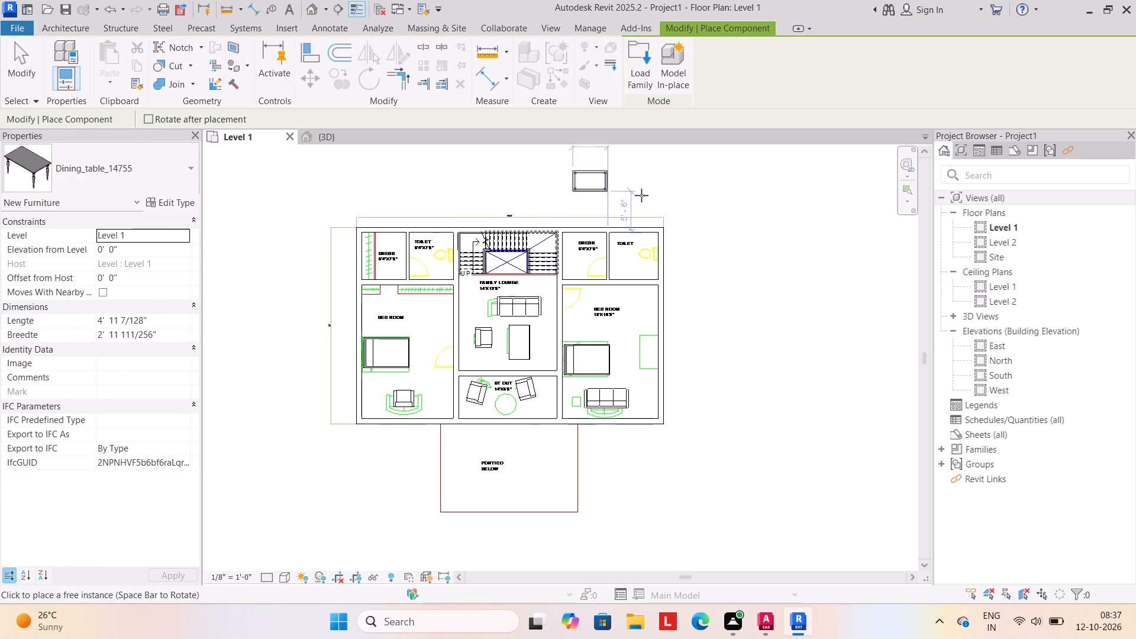
pyautogui.click(637, 80)
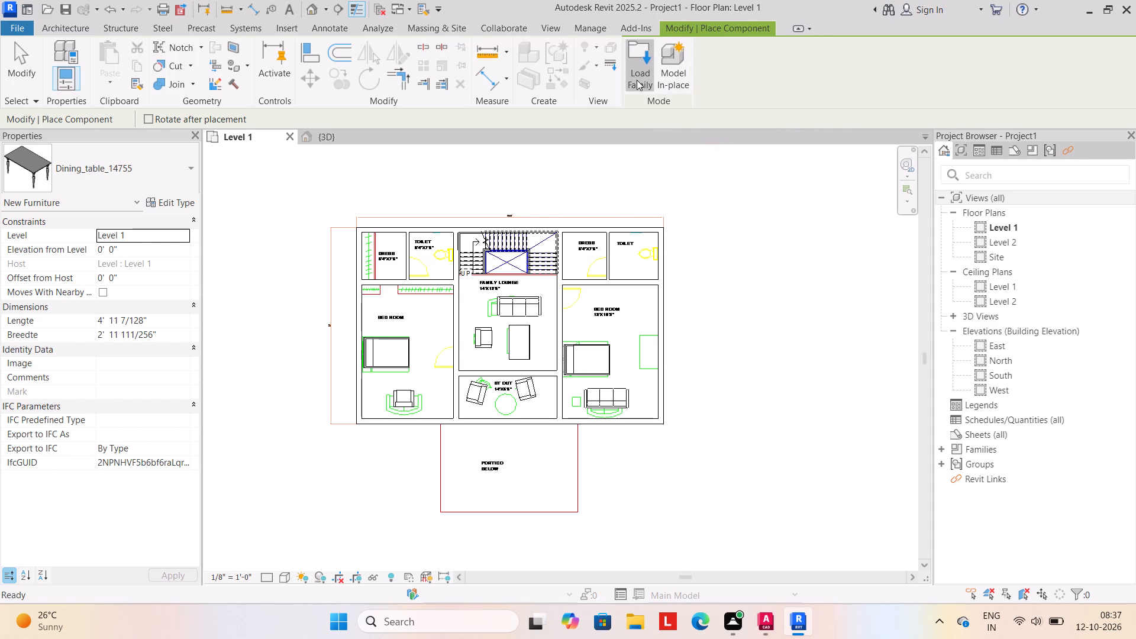
pyautogui.scroll(-10, 693, 267)
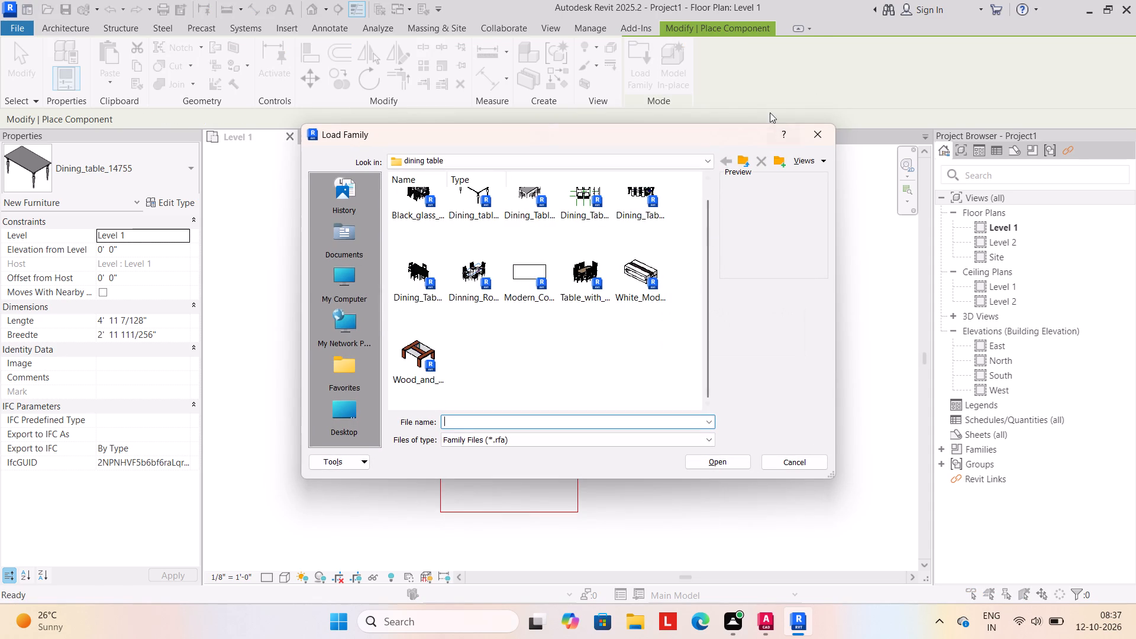
pyautogui.click(740, 156)
pyautogui.scroll(-4, 610, 314)
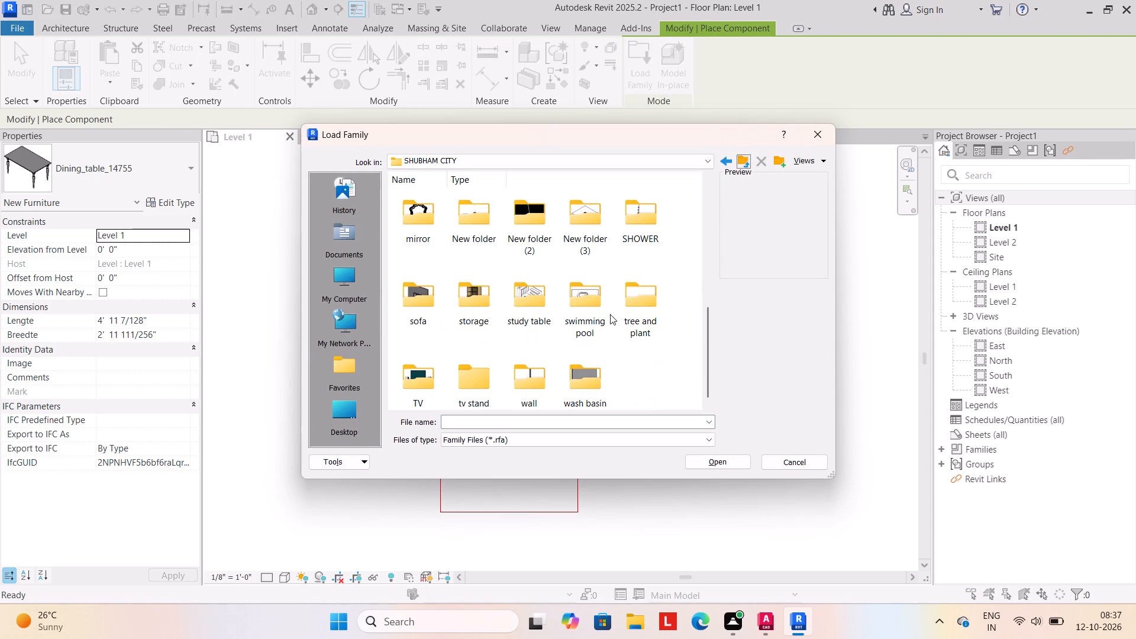
pyautogui.scroll(-4, 479, 346)
pyautogui.doubleClick(586, 370)
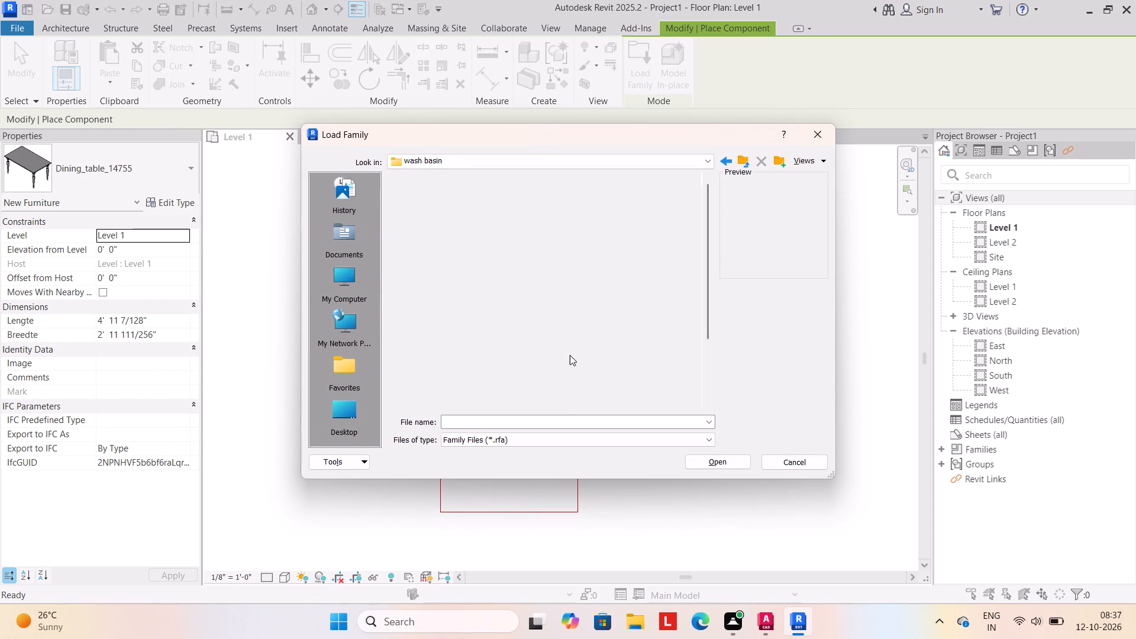
pyautogui.scroll(-1, 731, 292)
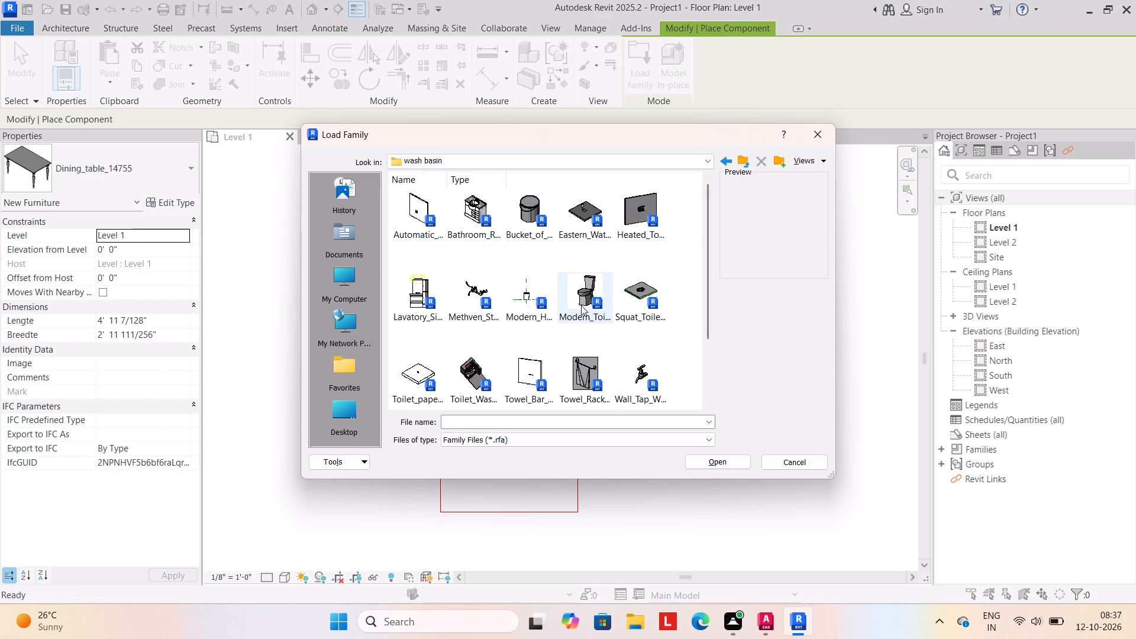
pyautogui.doubleClick(581, 305)
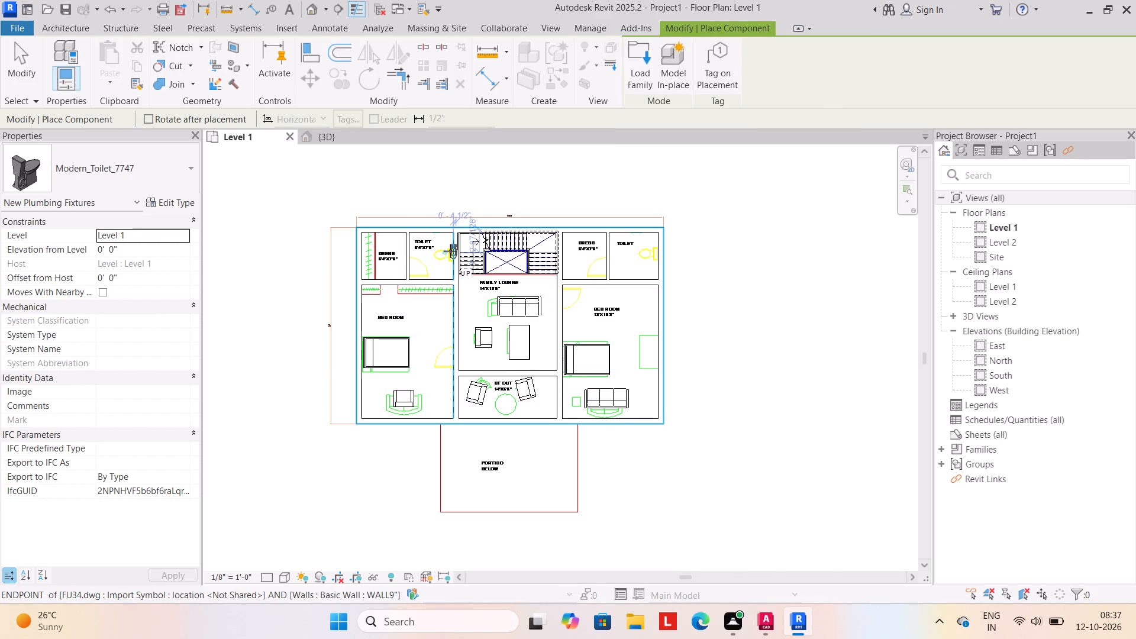
# Place a Modern_Toilet_7747 in each of the two toilet rooms, rotated to match the fixtures in the linked plan.
pyautogui.press('space')
pyautogui.press('space')
pyautogui.press('space')
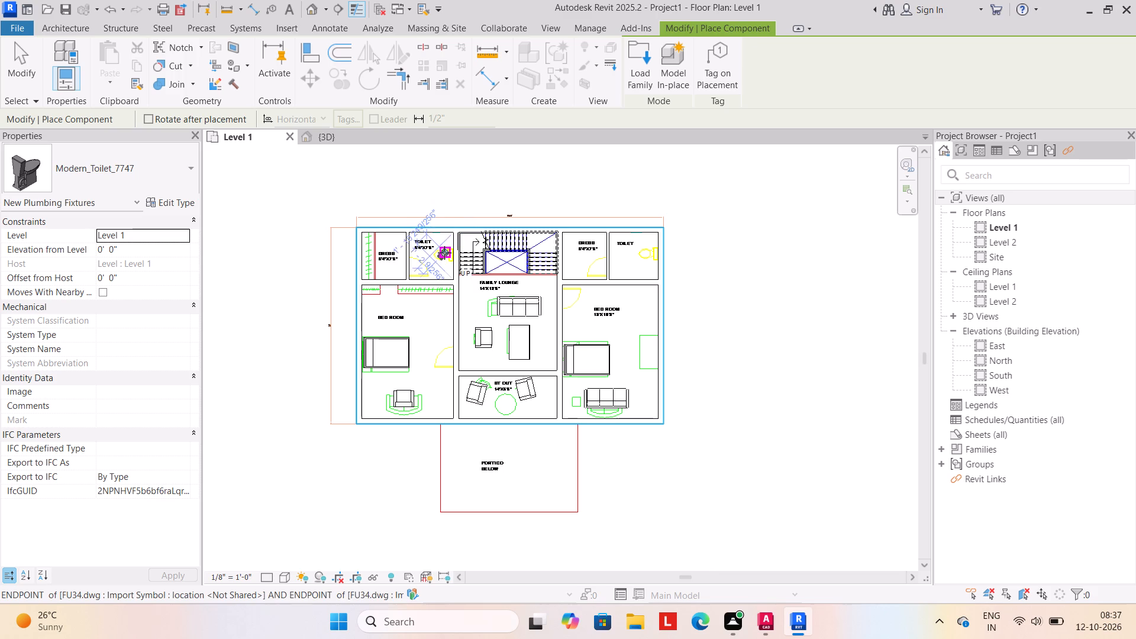
pyautogui.press('space')
pyautogui.press('space')
pyautogui.press('space')
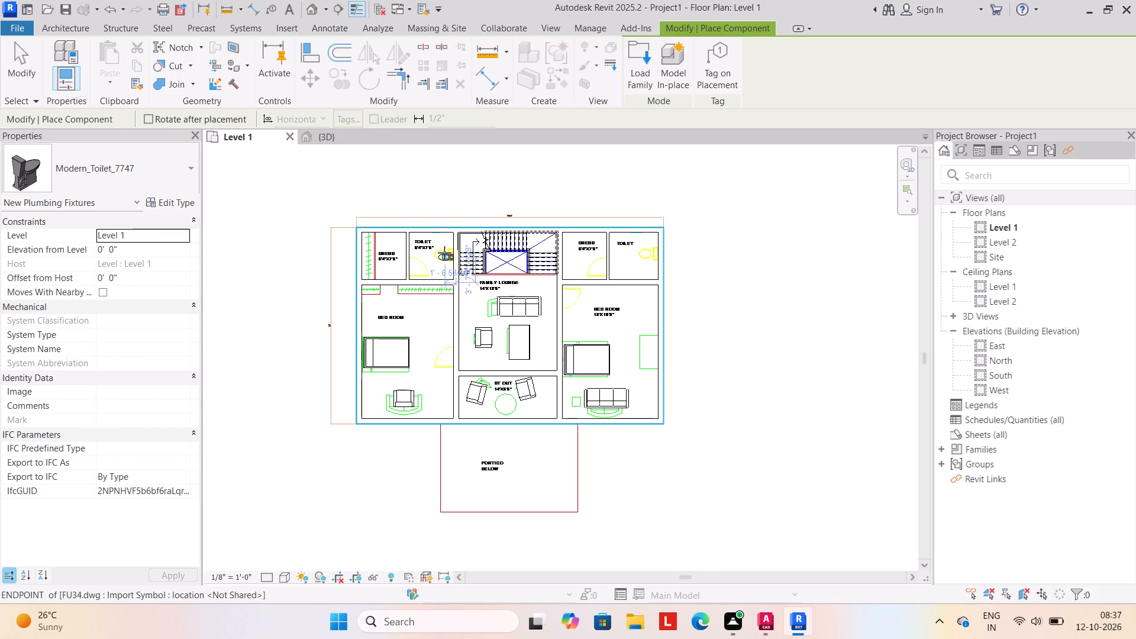
pyautogui.scroll(5, 444, 253)
pyautogui.click(440, 253)
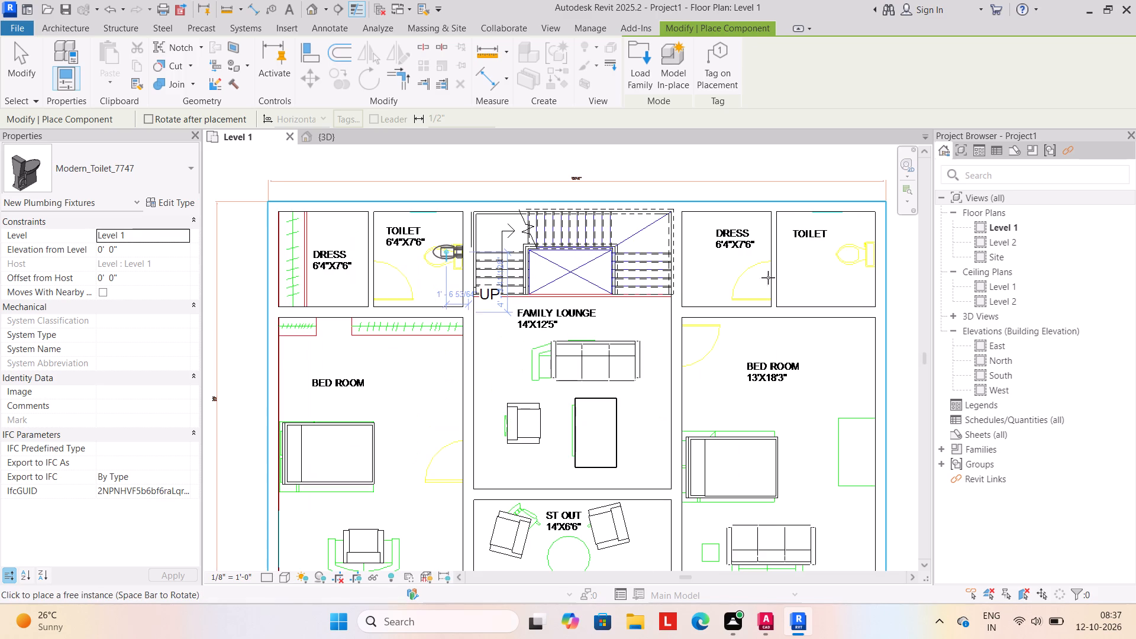
pyautogui.click(856, 249)
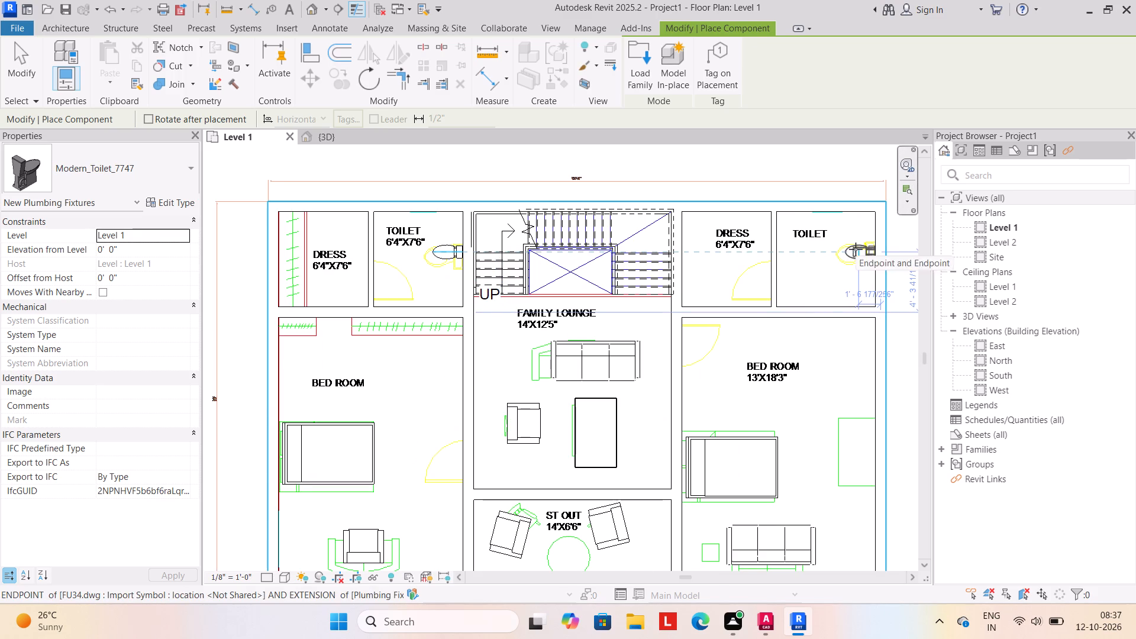
pyautogui.press('Escape')
pyautogui.press('Escape')
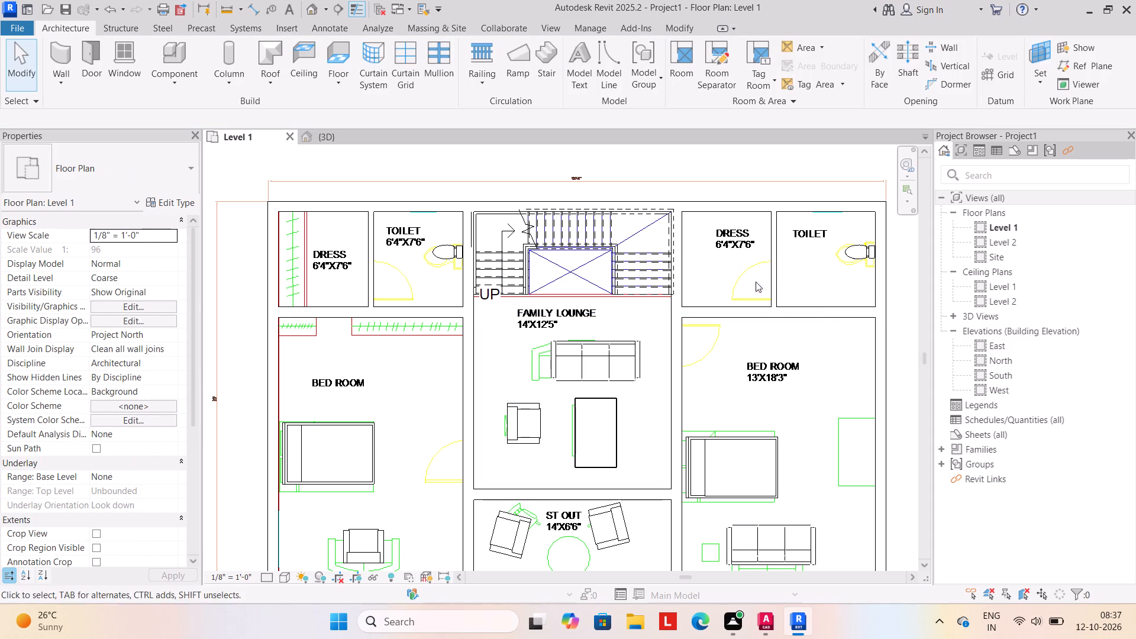
# Place Single-Flush 36" x 84" doors in both dress-toilet partition walls and both bedroom-lounge walls, matching the linked plan's door positions.
pyautogui.scroll(-2, 406, 250)
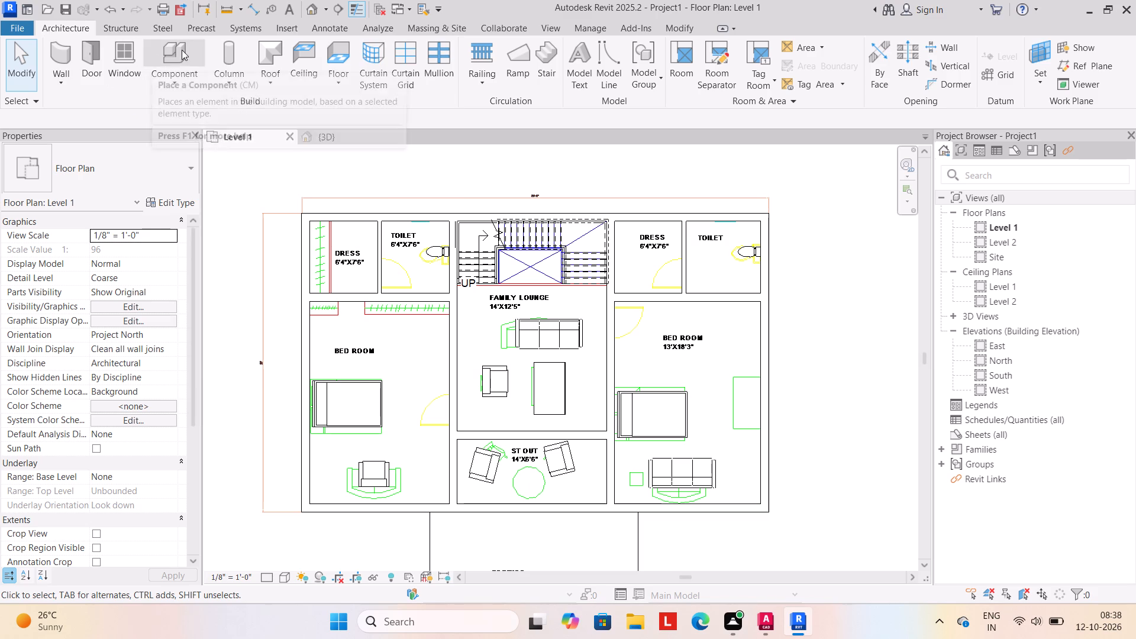
pyautogui.click(90, 50)
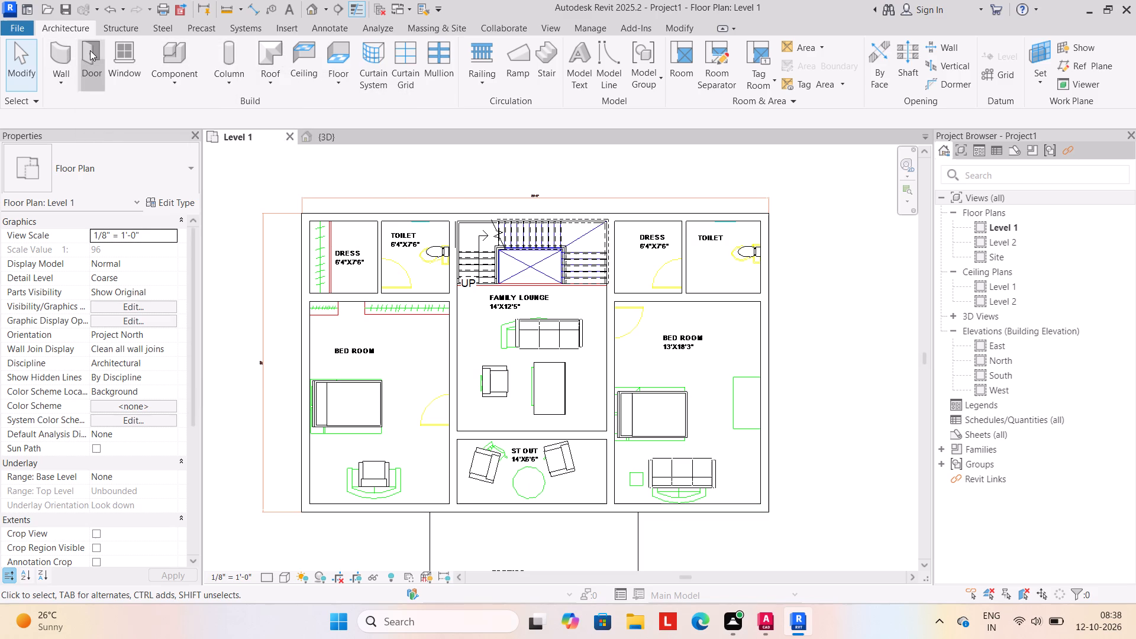
pyautogui.click(385, 272)
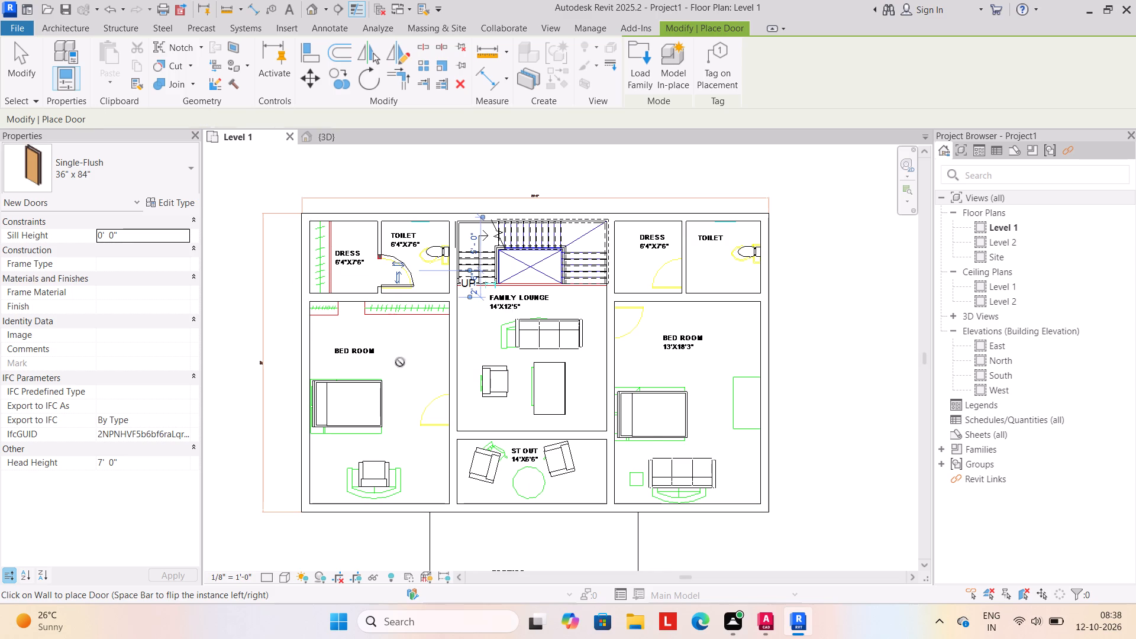
pyautogui.press('space')
pyautogui.click(451, 409)
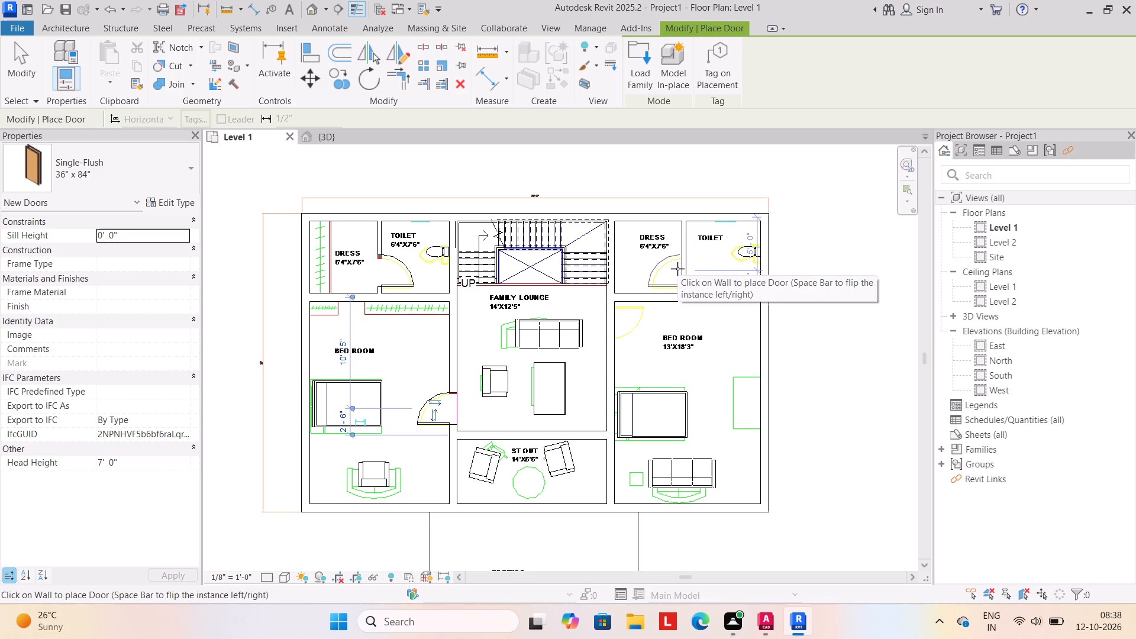
pyautogui.click(677, 269)
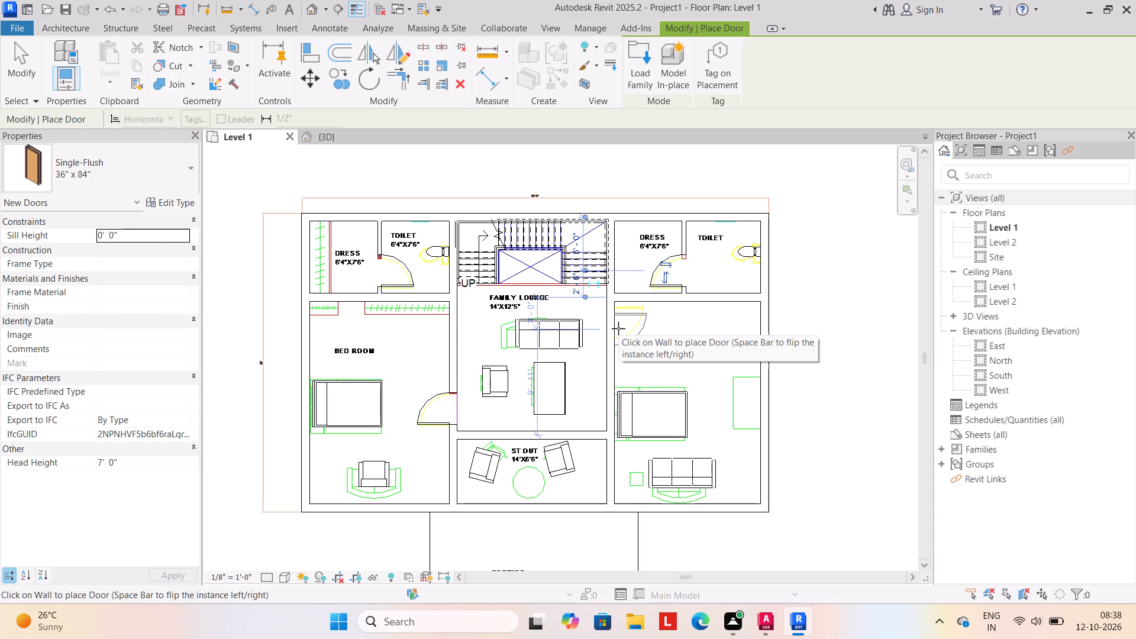
pyautogui.click(618, 328)
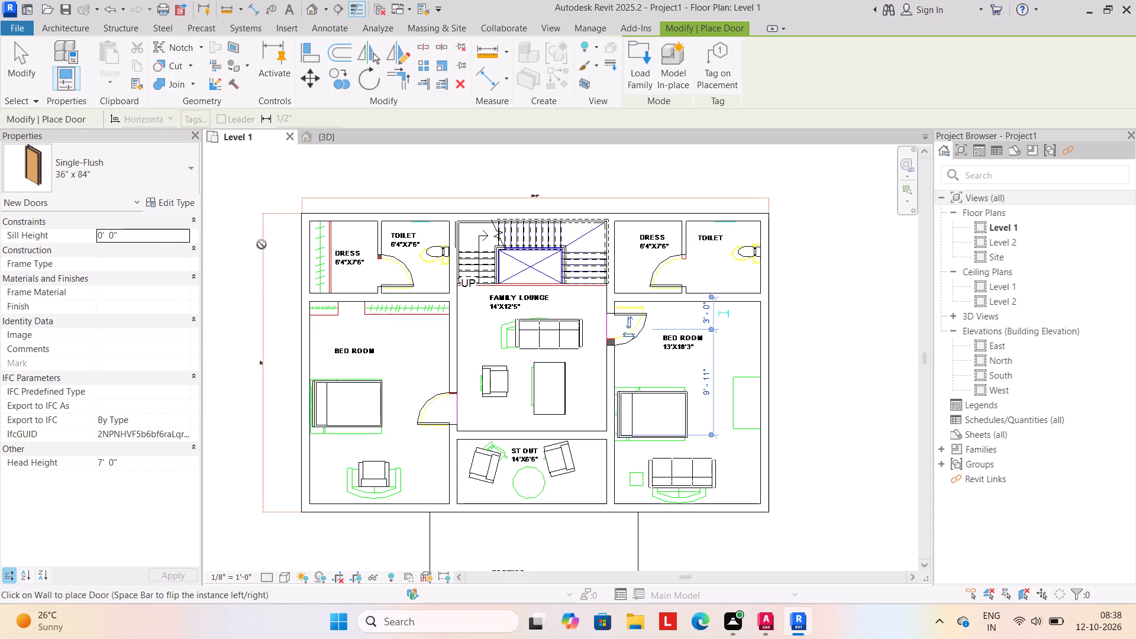
pyautogui.press('Escape')
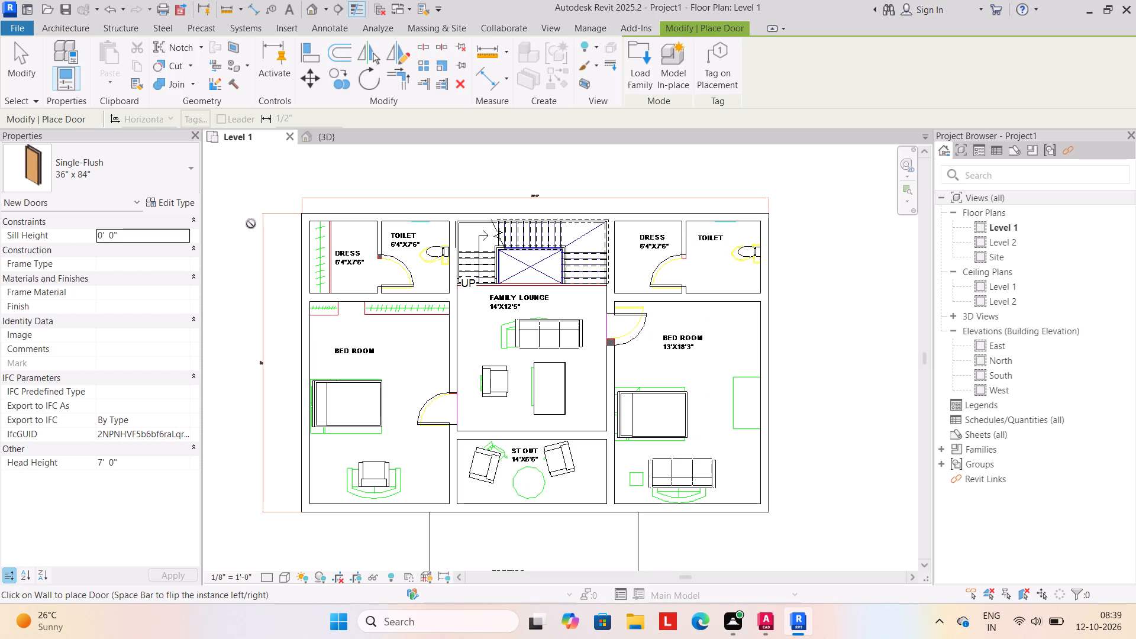
pyautogui.press('Escape')
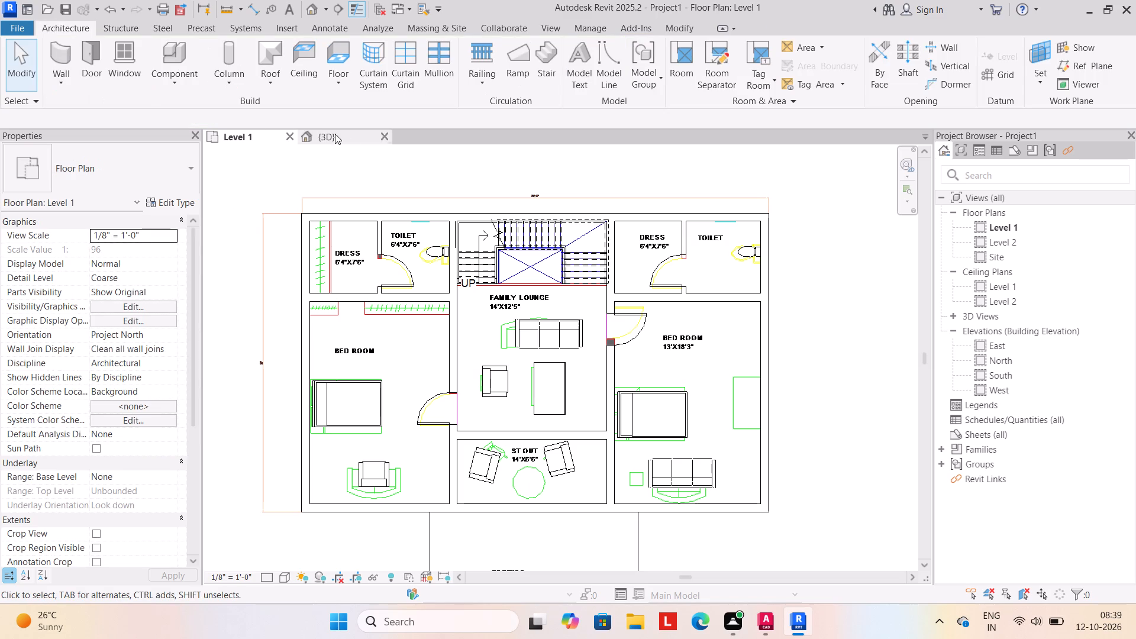
# Place Fixed 16" x 24" windows in the west toilet's north exterior wall and the east toilet's east exterior wall.
pyautogui.click(121, 57)
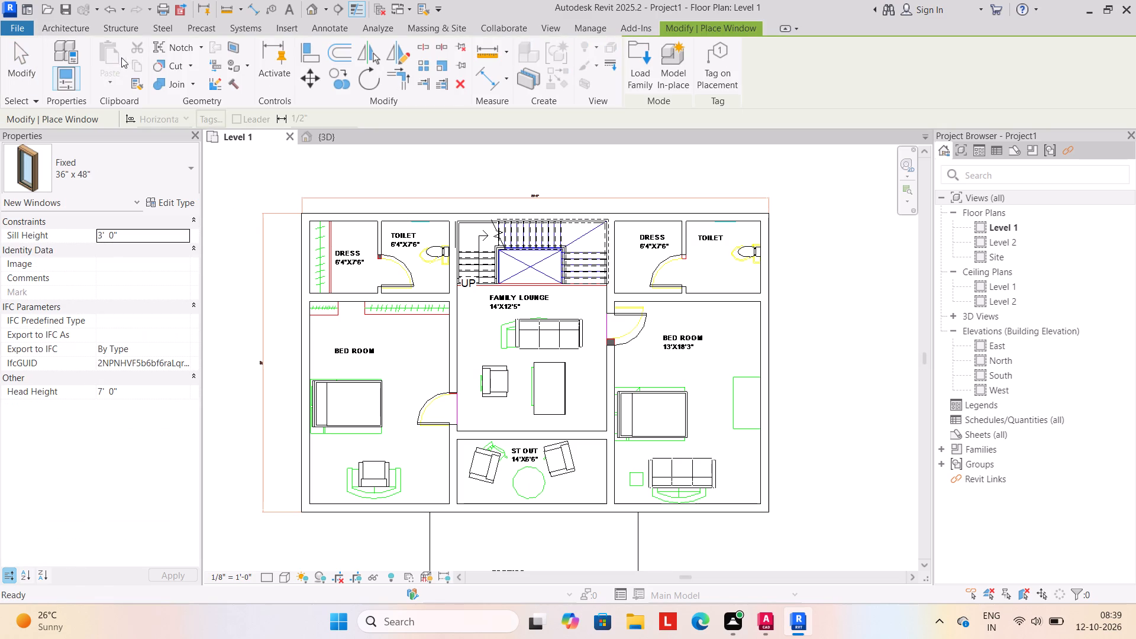
pyautogui.click(192, 169)
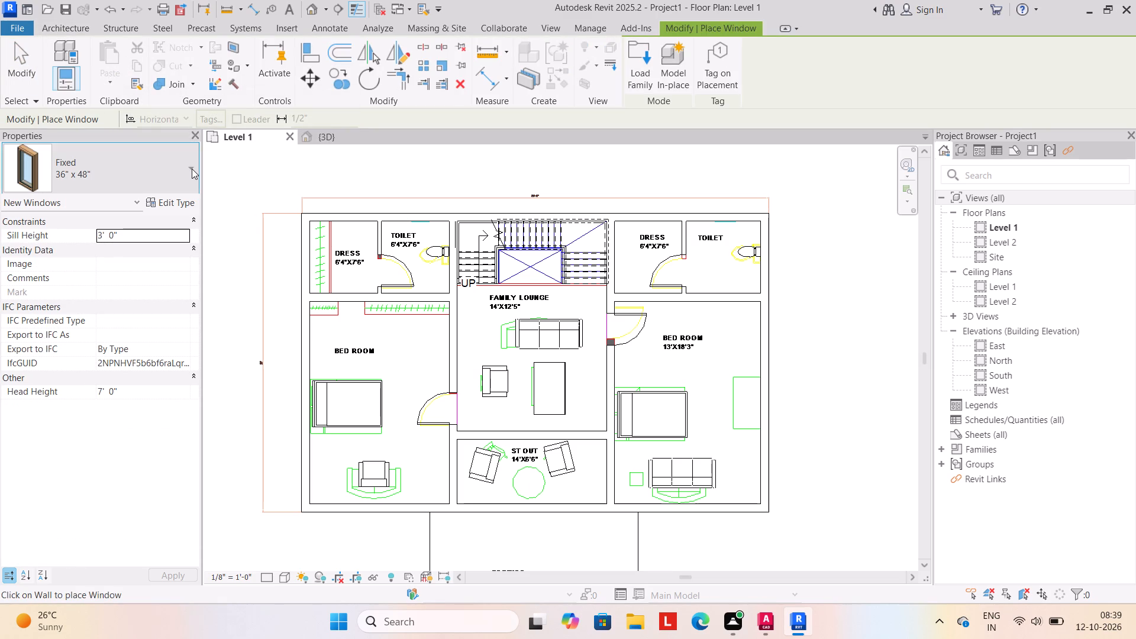
pyautogui.scroll(3, 132, 237)
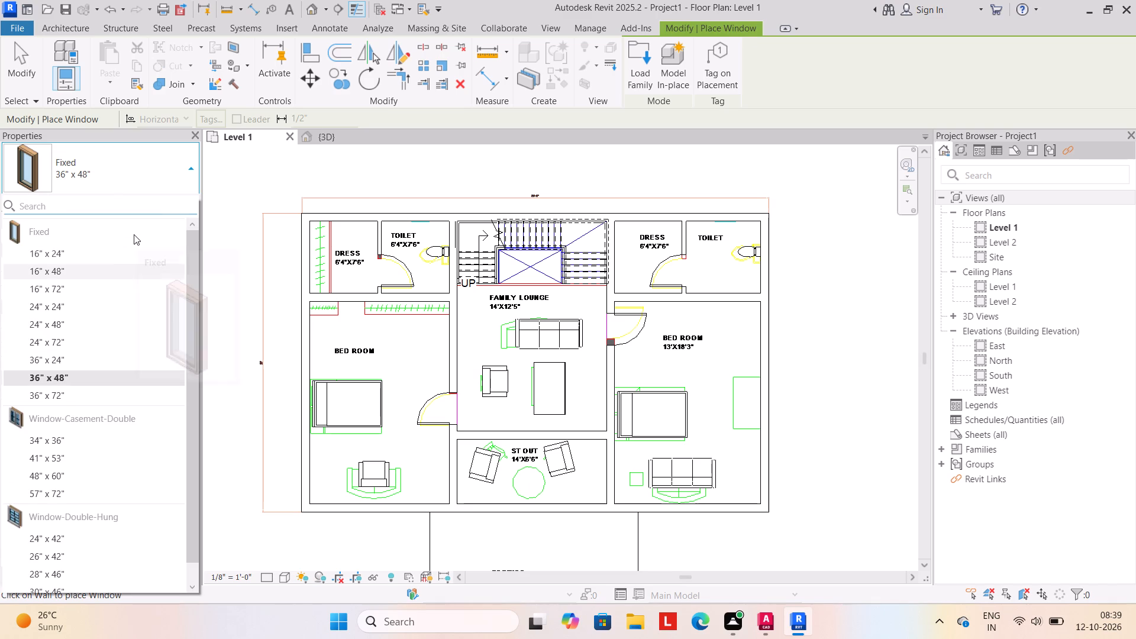
pyautogui.click(114, 252)
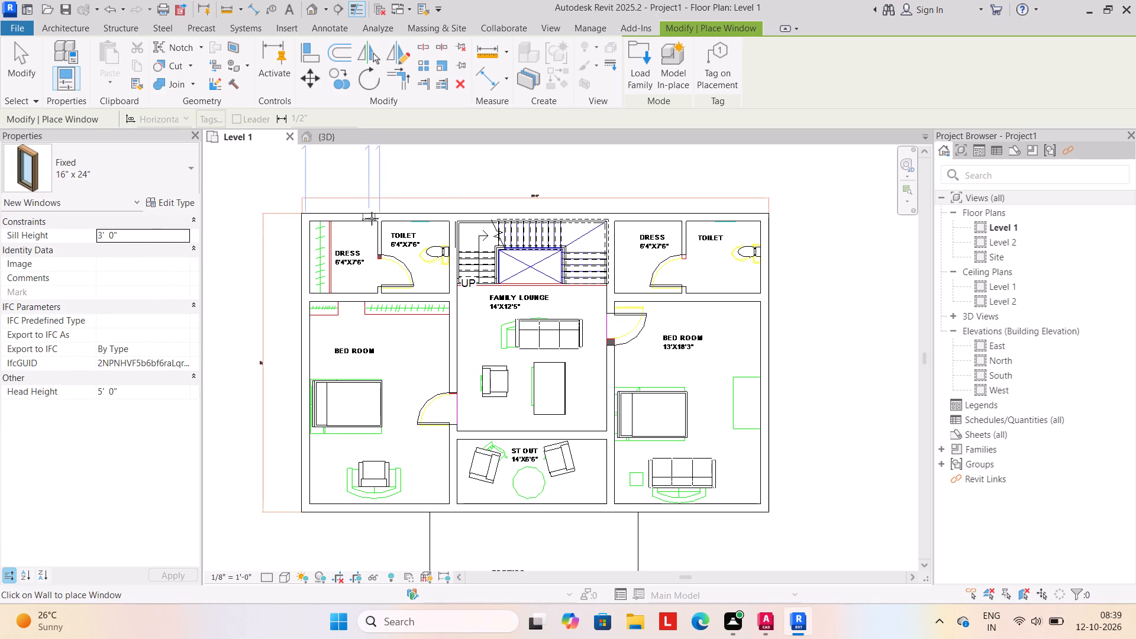
pyautogui.click(417, 213)
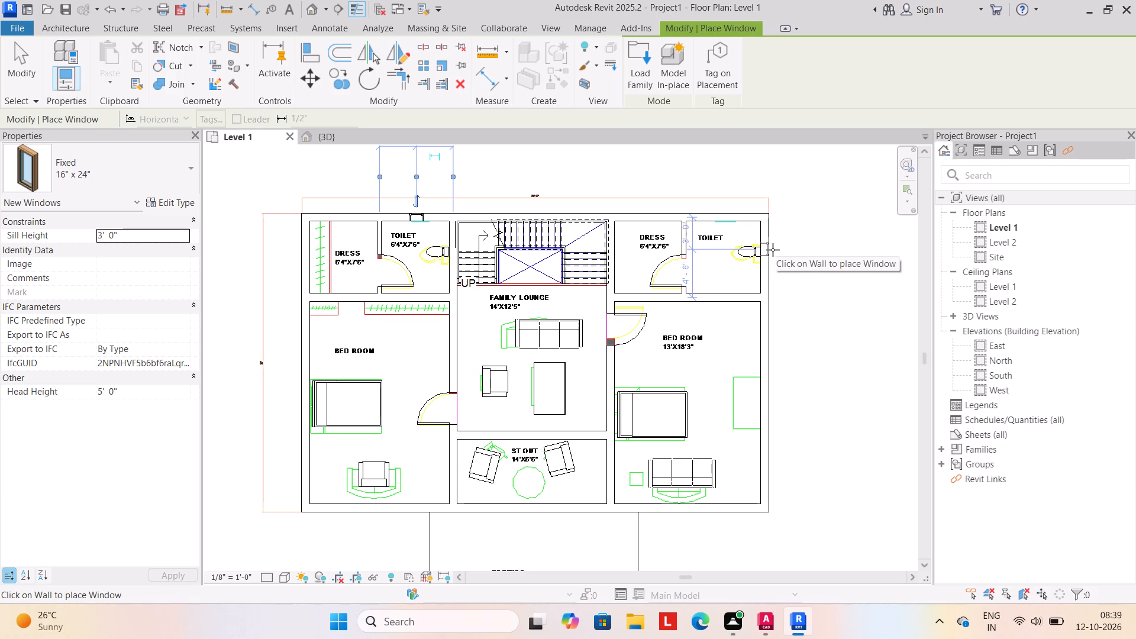
pyautogui.click(773, 250)
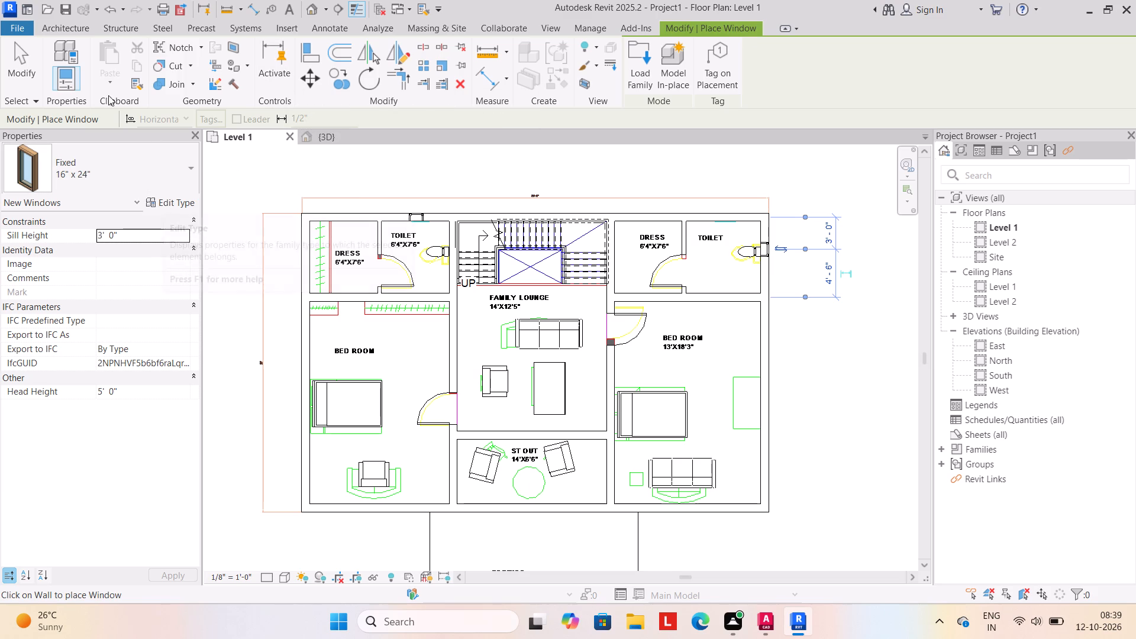
# Place Window-Casement-Double 34" x 36" windows in the outer side walls of both bedrooms and in the north wall behind the stair.
pyautogui.click(186, 166)
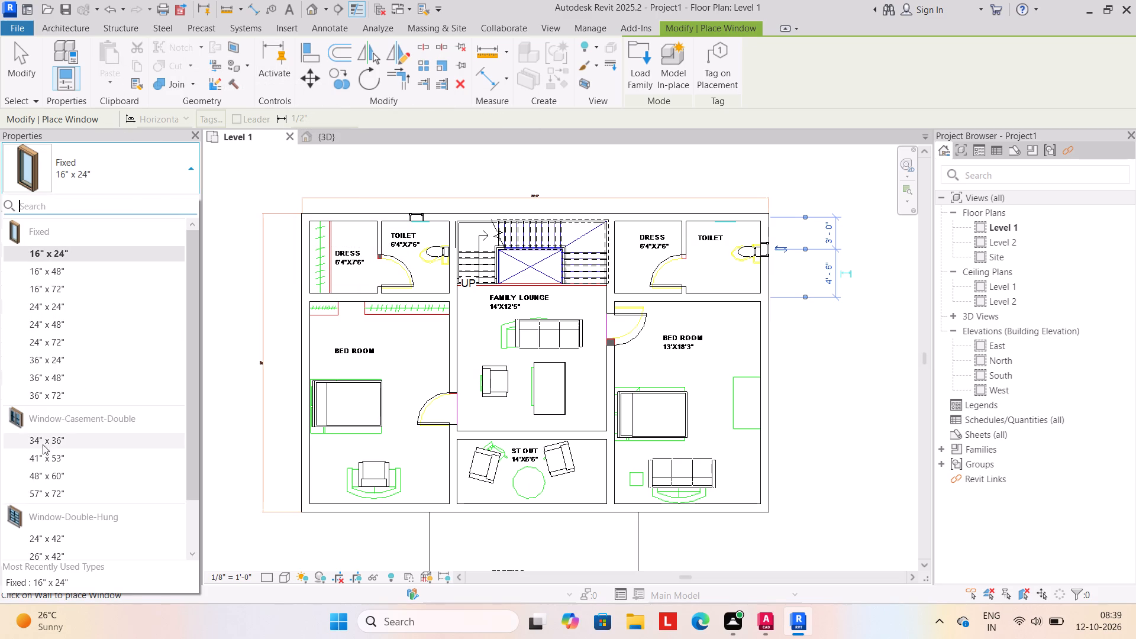
pyautogui.click(50, 437)
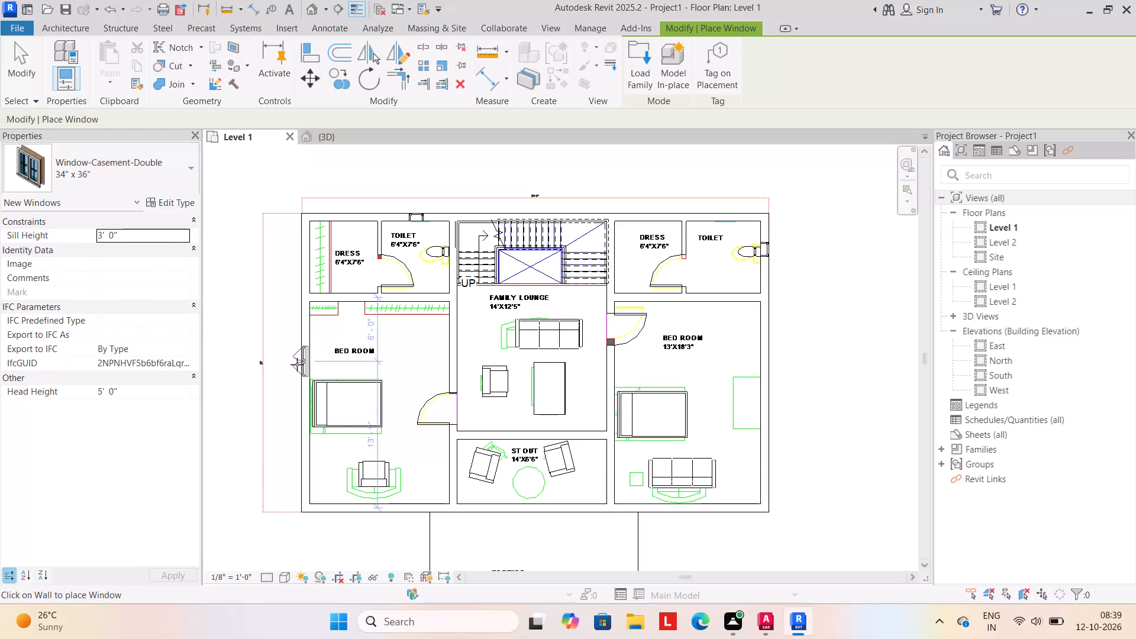
pyautogui.click(297, 400)
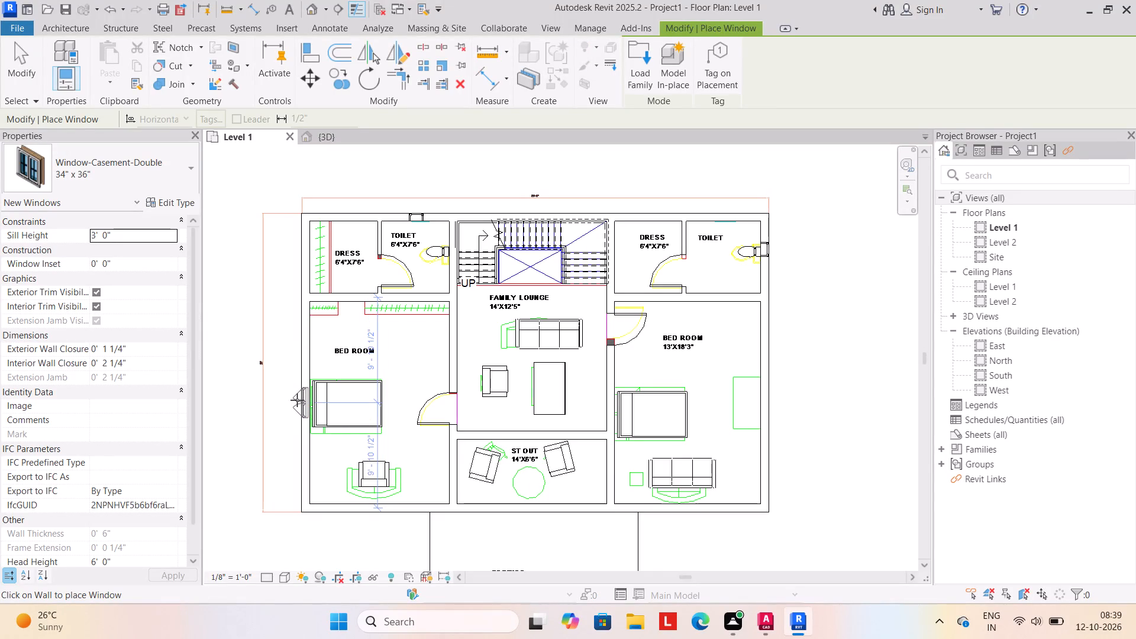
pyautogui.click(773, 398)
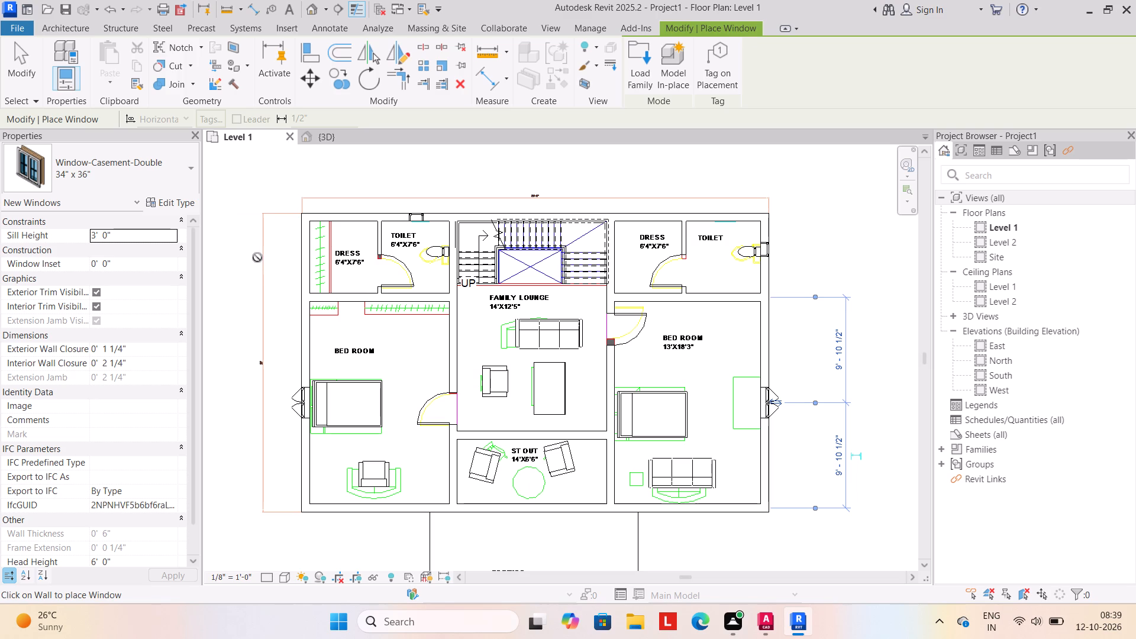
pyautogui.click(190, 173)
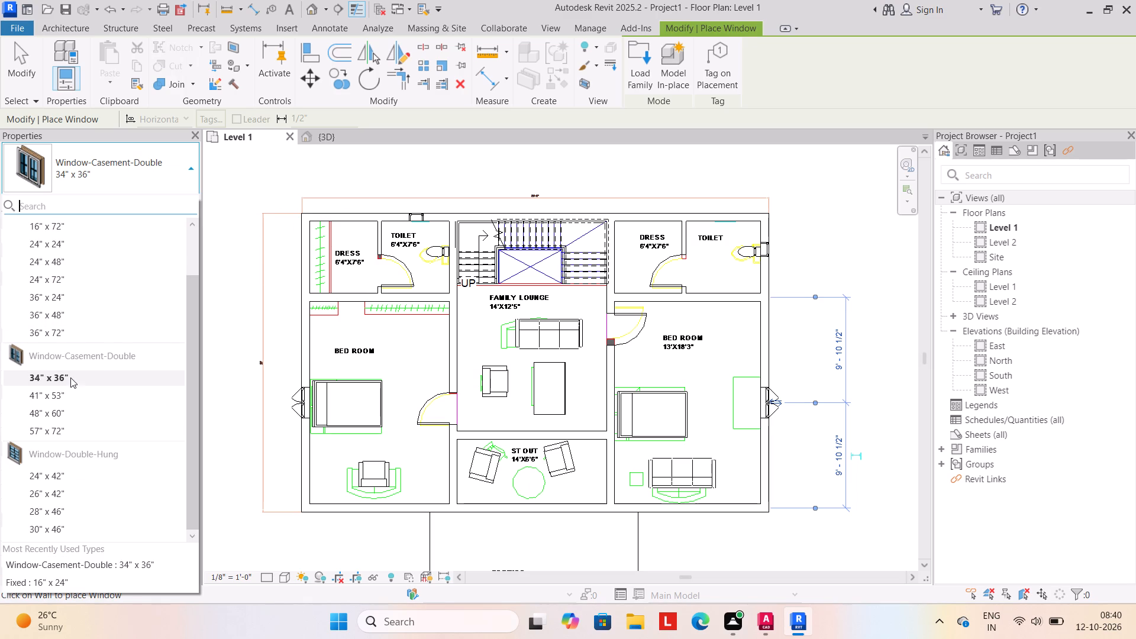
pyautogui.click(70, 377)
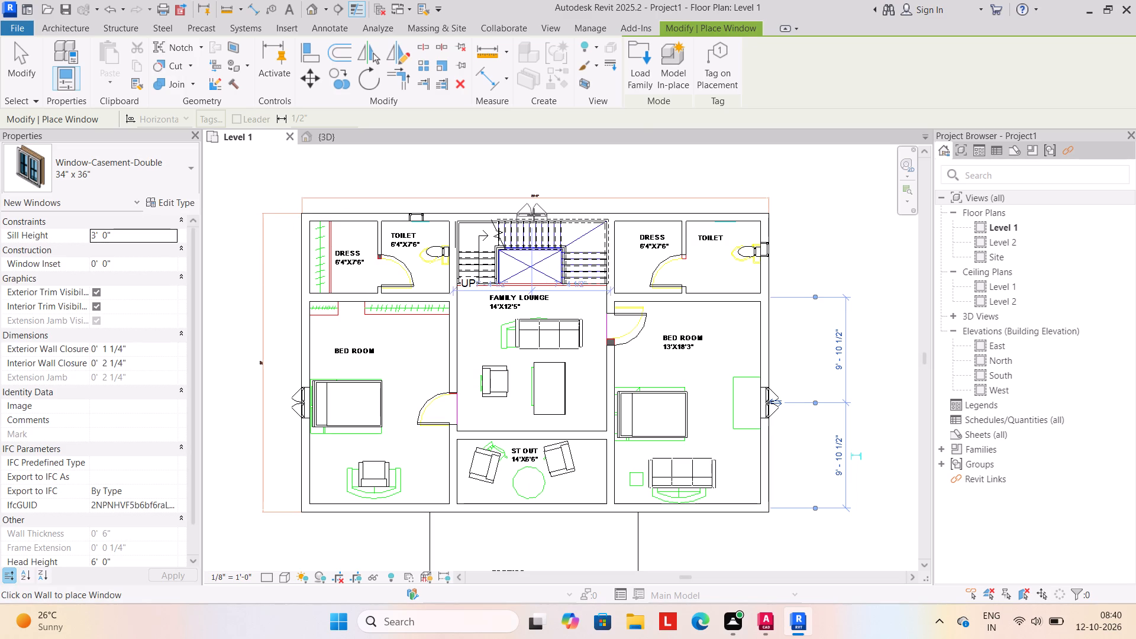
pyautogui.click(534, 215)
pyautogui.press('Escape')
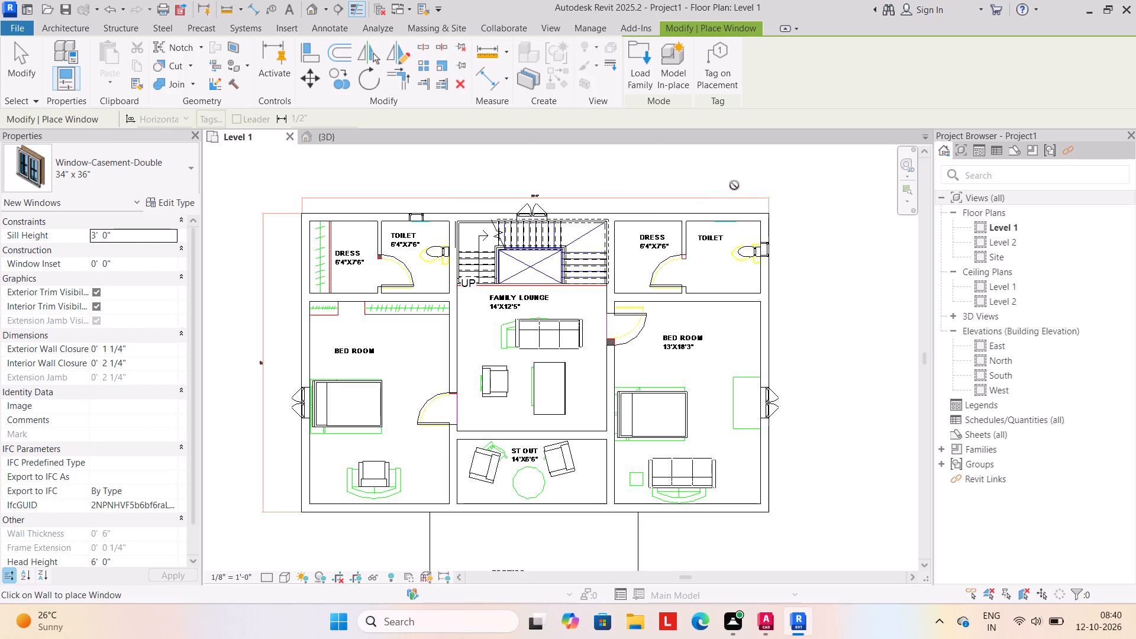
pyautogui.press('Escape')
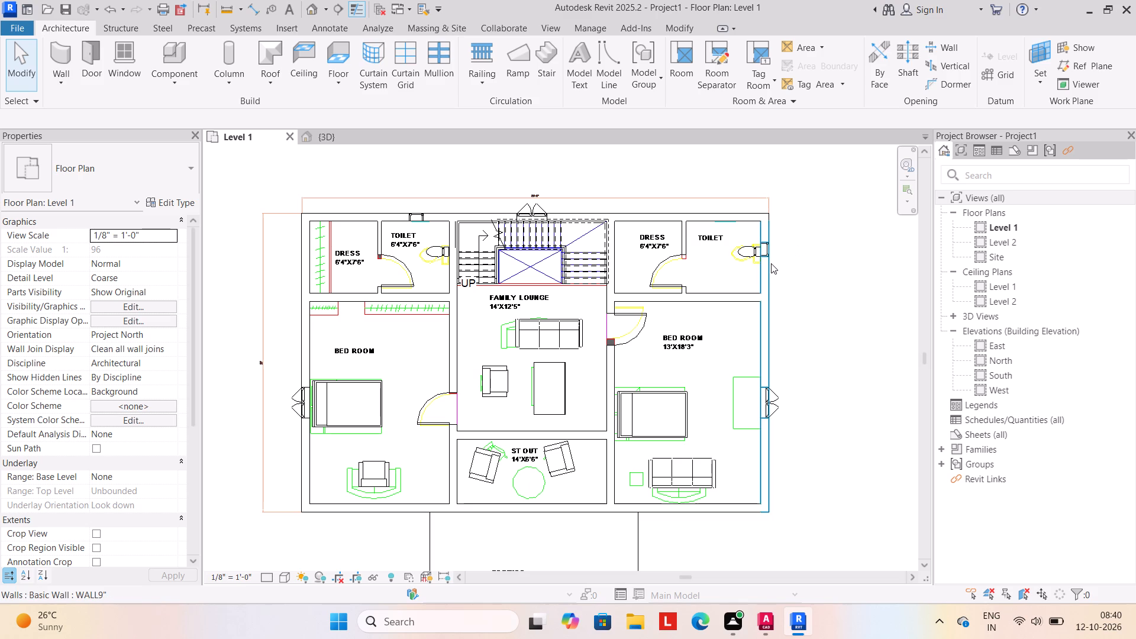
# Examine the placed doors and windows across the Level 1 floor plan.
pyautogui.scroll(-2, 771, 263)
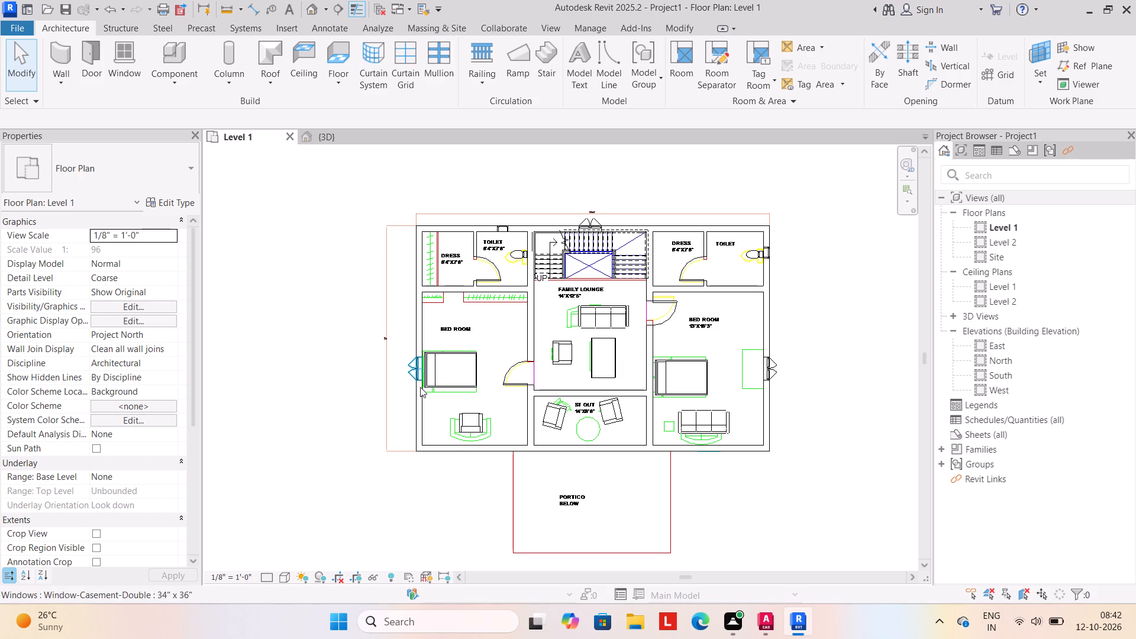
pyautogui.scroll(2, 656, 317)
pyautogui.moveTo(656, 317); pyautogui.dragTo(627, 350, button='middle')
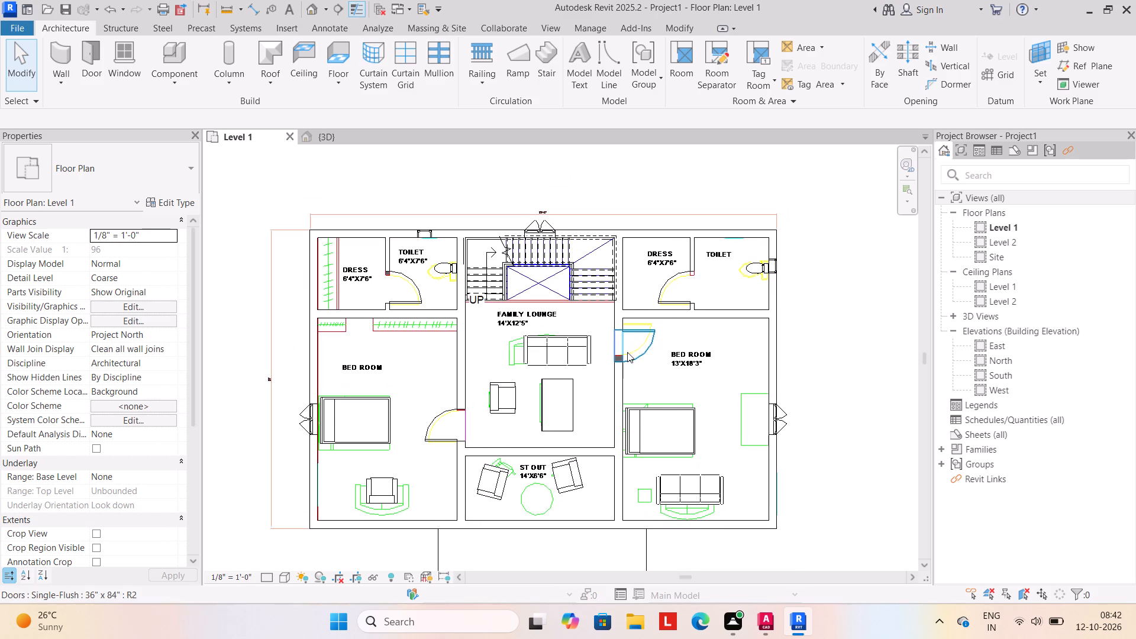
pyautogui.scroll(-2, 582, 388)
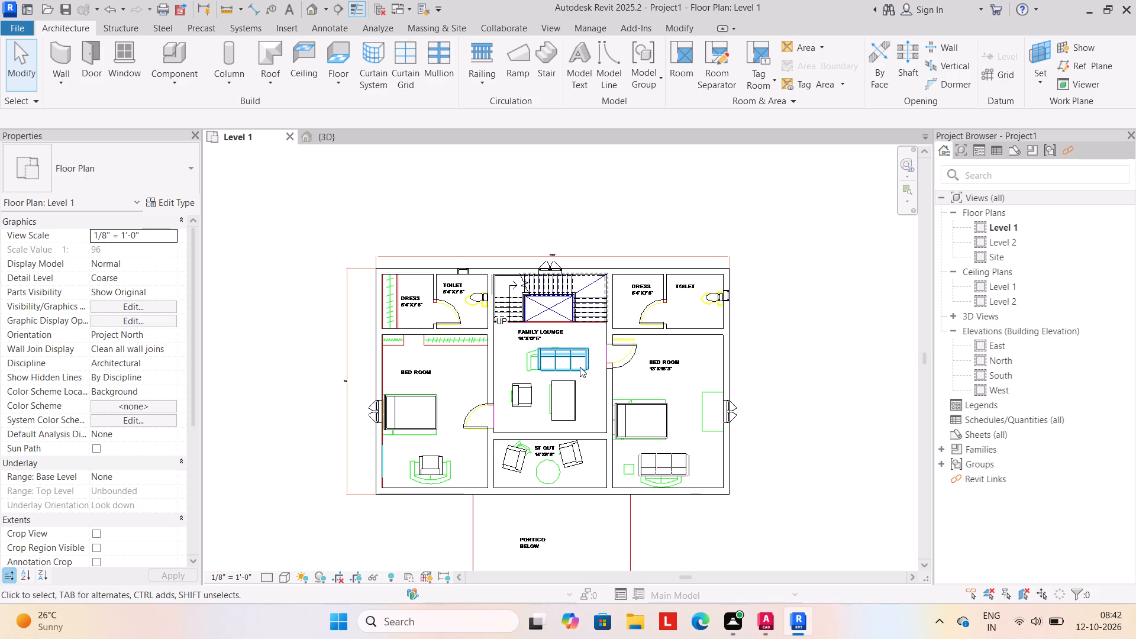
pyautogui.scroll(1, 580, 367)
pyautogui.scroll(-3, 545, 343)
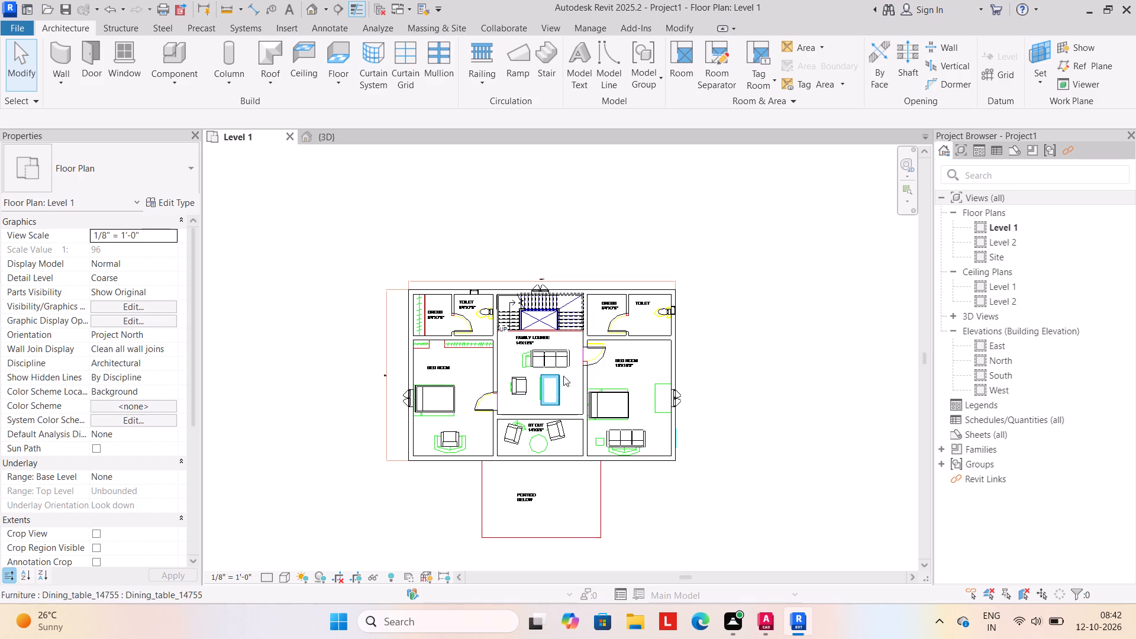
pyautogui.scroll(6, 593, 322)
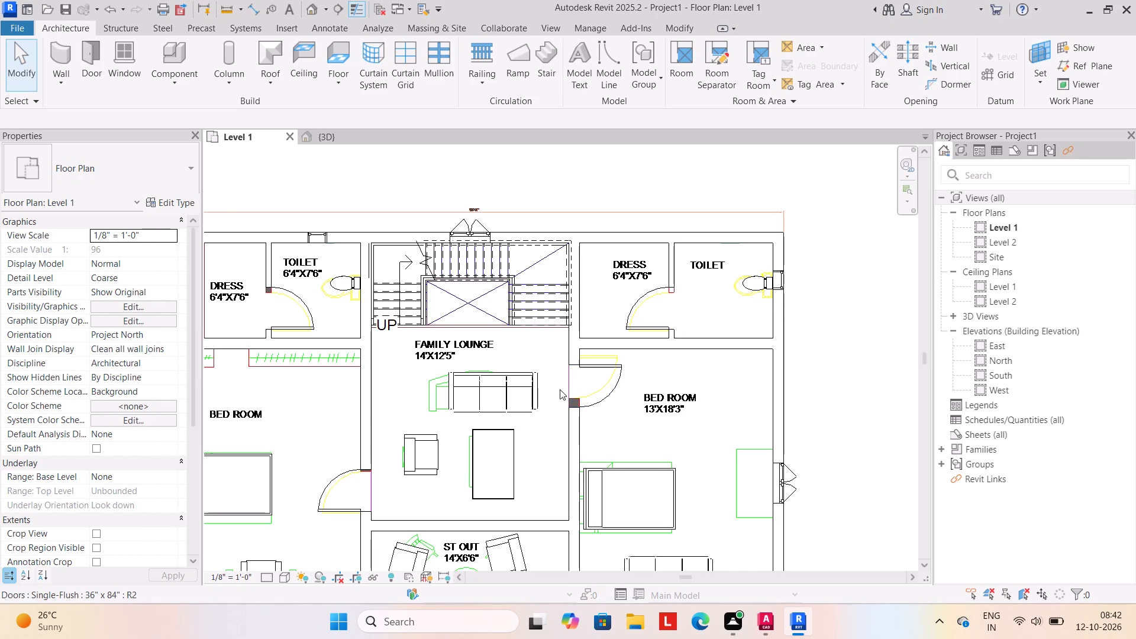
pyautogui.scroll(-3, 557, 387)
pyautogui.moveTo(541, 343); pyautogui.dragTo(546, 327, button='middle')
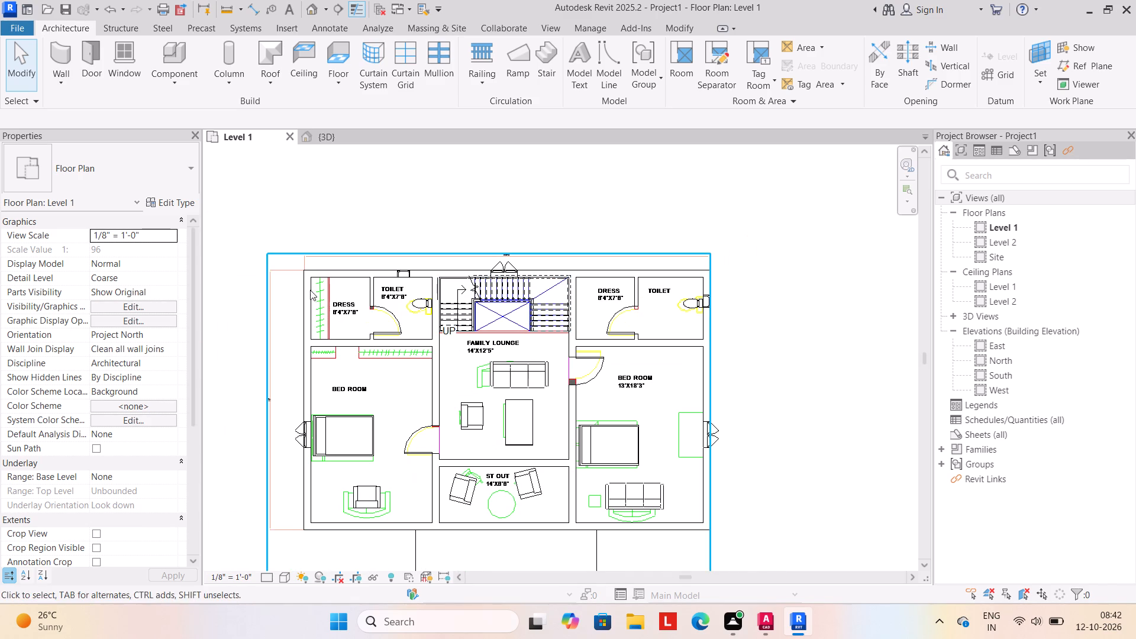
# Examine the doors and windows in the 3D view from the front, back and east side of the house.
pyautogui.click(334, 134)
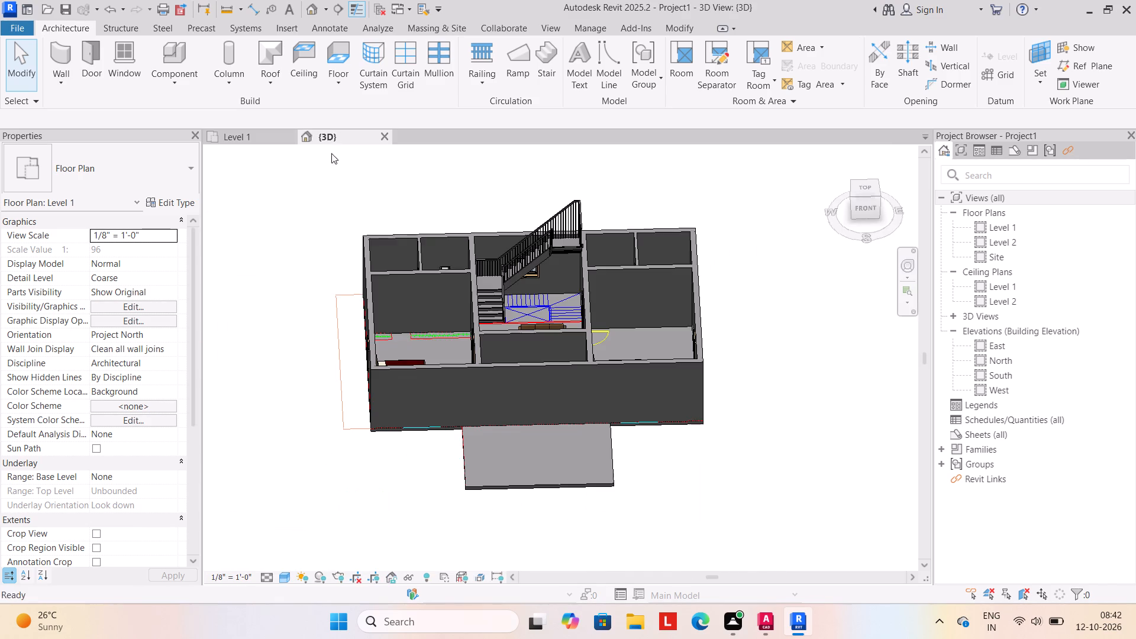
pyautogui.keyDown('shift'); pyautogui.moveTo(801, 467); pyautogui.dragTo(675, 549, button='middle'); pyautogui.keyUp('shift')
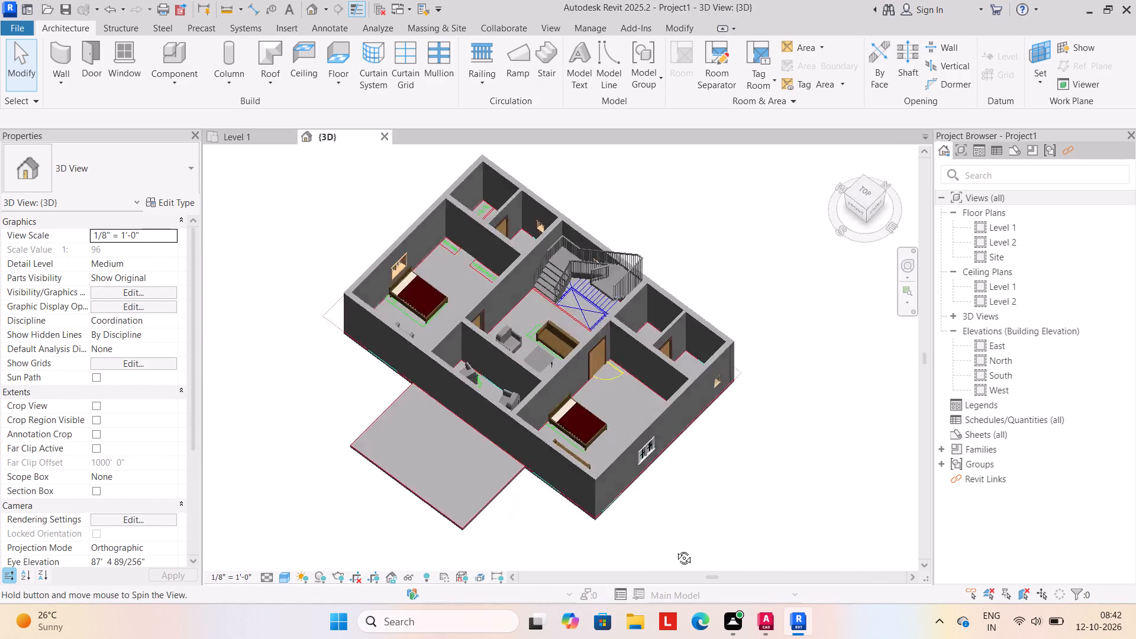
pyautogui.keyDown('shift'); pyautogui.moveTo(675, 549); pyautogui.dragTo(770, 416, button='middle'); pyautogui.keyUp('shift')
pyautogui.scroll(1, 757, 428)
pyautogui.keyDown('shift'); pyautogui.middleClick(640, 433); pyautogui.keyUp('shift')
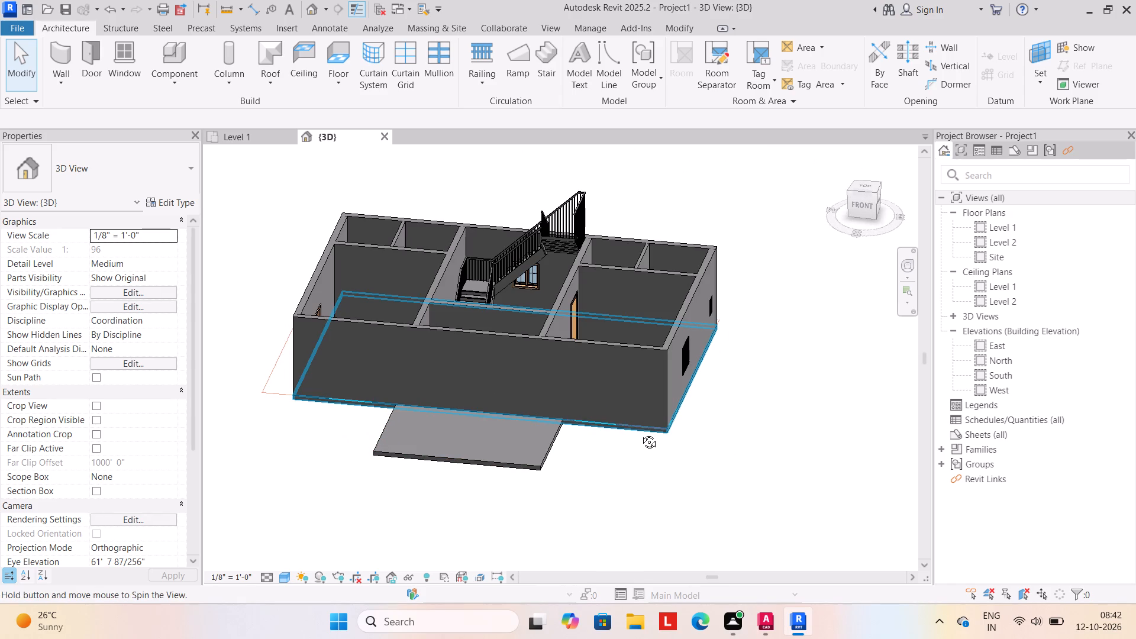
pyautogui.keyDown('shift'); pyautogui.moveTo(640, 429); pyautogui.dragTo(706, 483, button='middle'); pyautogui.keyUp('shift')
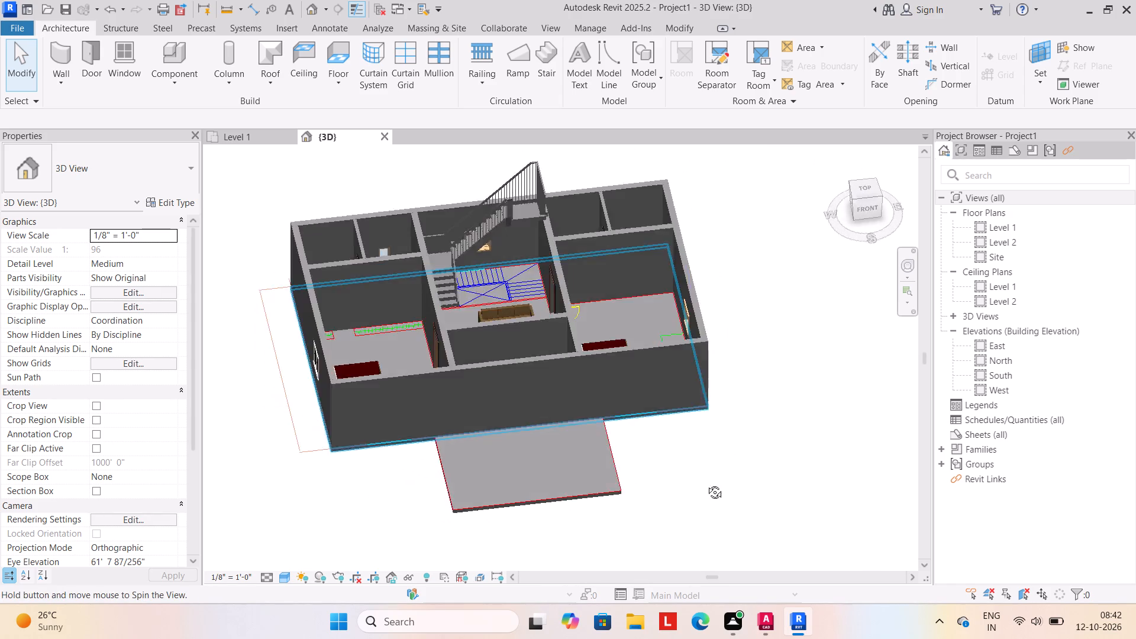
pyautogui.keyDown('shift'); pyautogui.moveTo(706, 483); pyautogui.dragTo(340, 374, button='middle'); pyautogui.keyUp('shift')
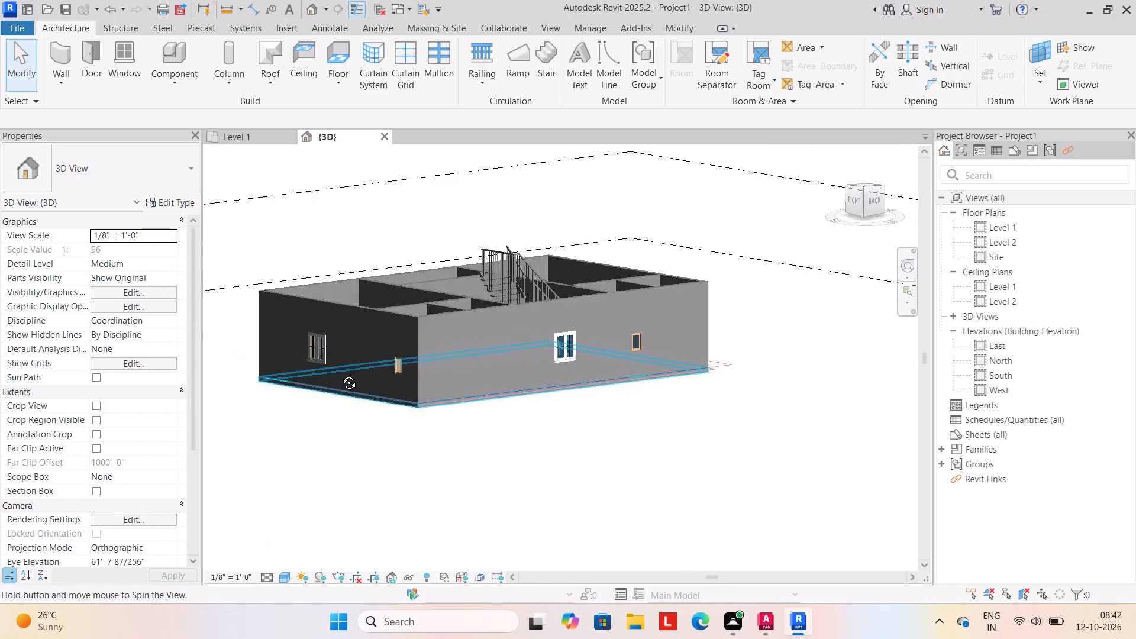
pyautogui.keyDown('shift'); pyautogui.moveTo(340, 374); pyautogui.dragTo(421, 424, button='middle'); pyautogui.keyUp('shift')
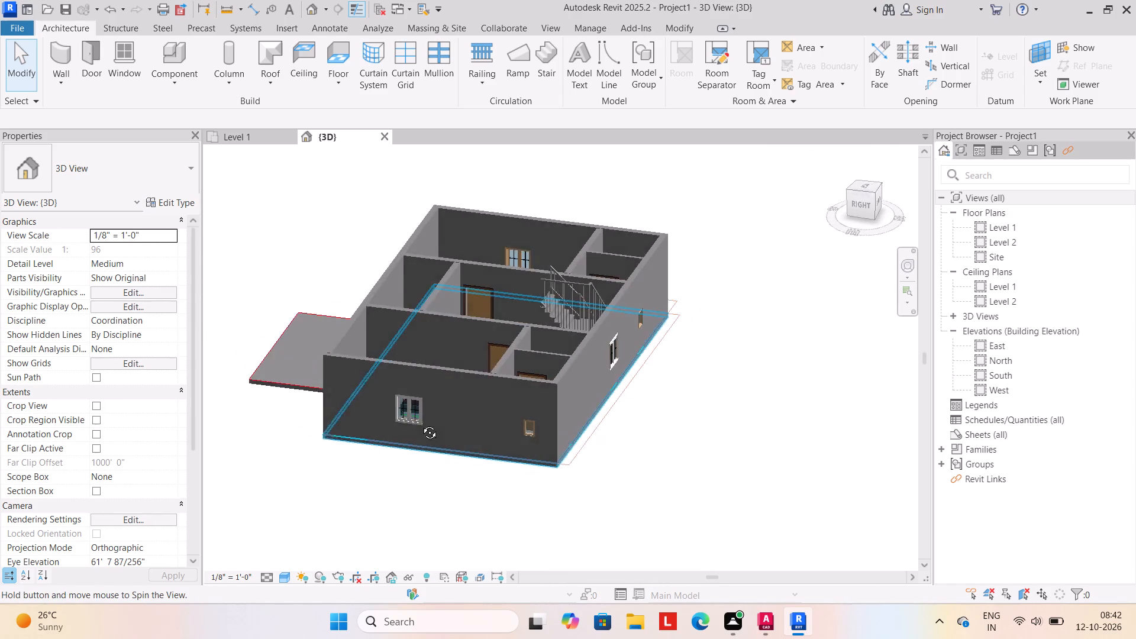
pyautogui.keyDown('shift'); pyautogui.moveTo(421, 424); pyautogui.dragTo(437, 384, button='middle'); pyautogui.keyUp('shift')
# Set the sill height of the east toilet's Fixed 16" x 24" window to 7'.
pyautogui.scroll(1, 439, 384)
pyautogui.click(576, 397)
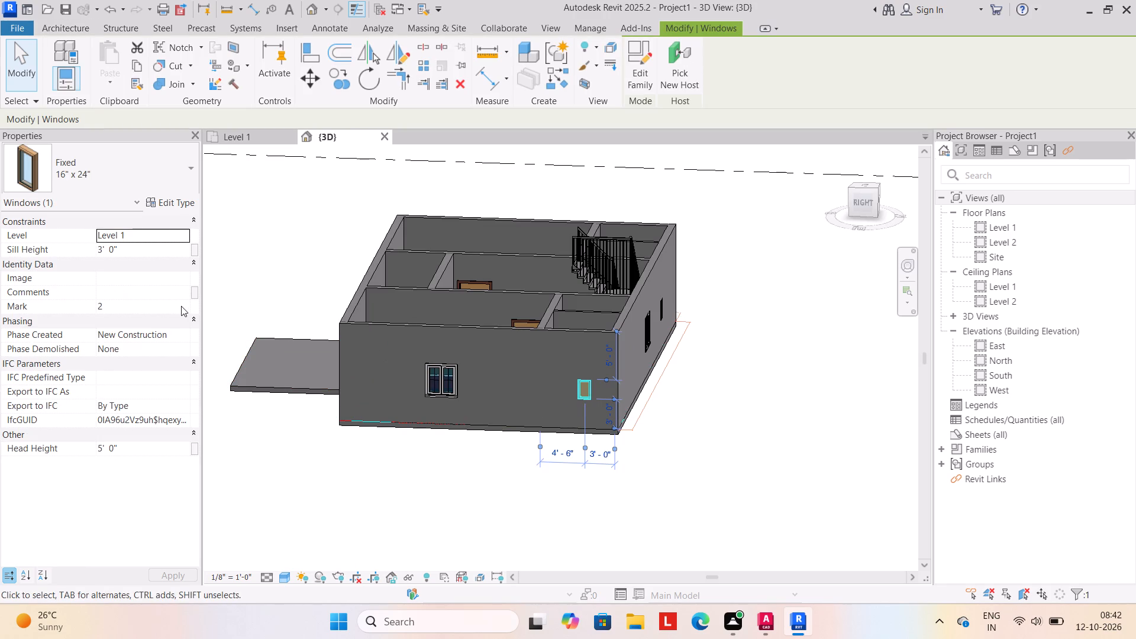
pyautogui.click(159, 245)
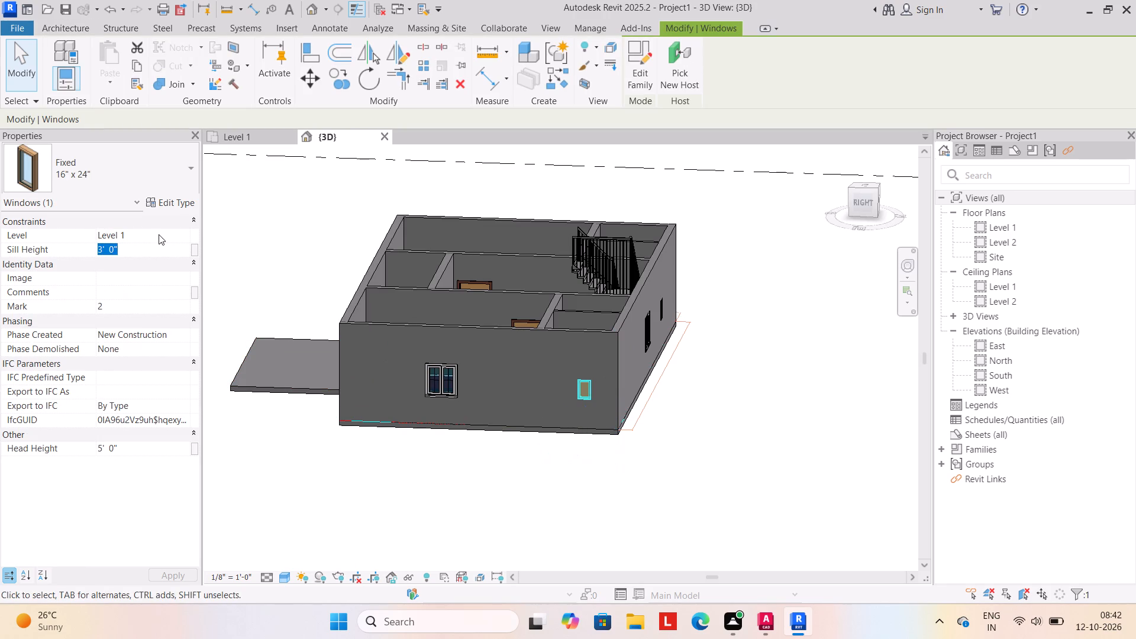
pyautogui.press('7')
pyautogui.press("'")
pyautogui.press('Return')
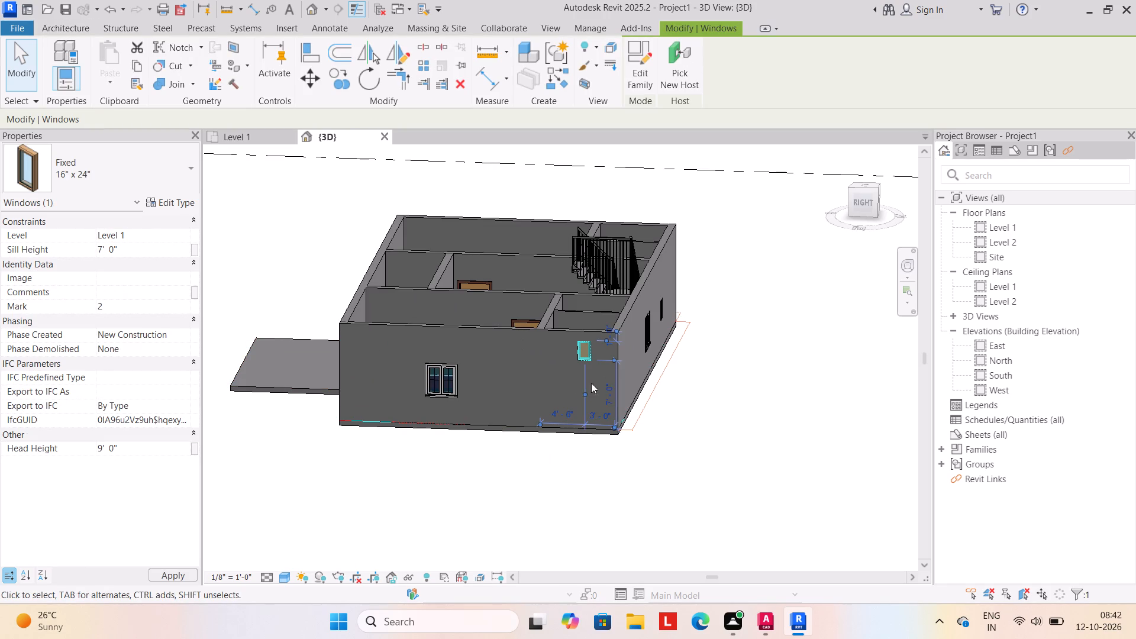
pyautogui.press('Escape')
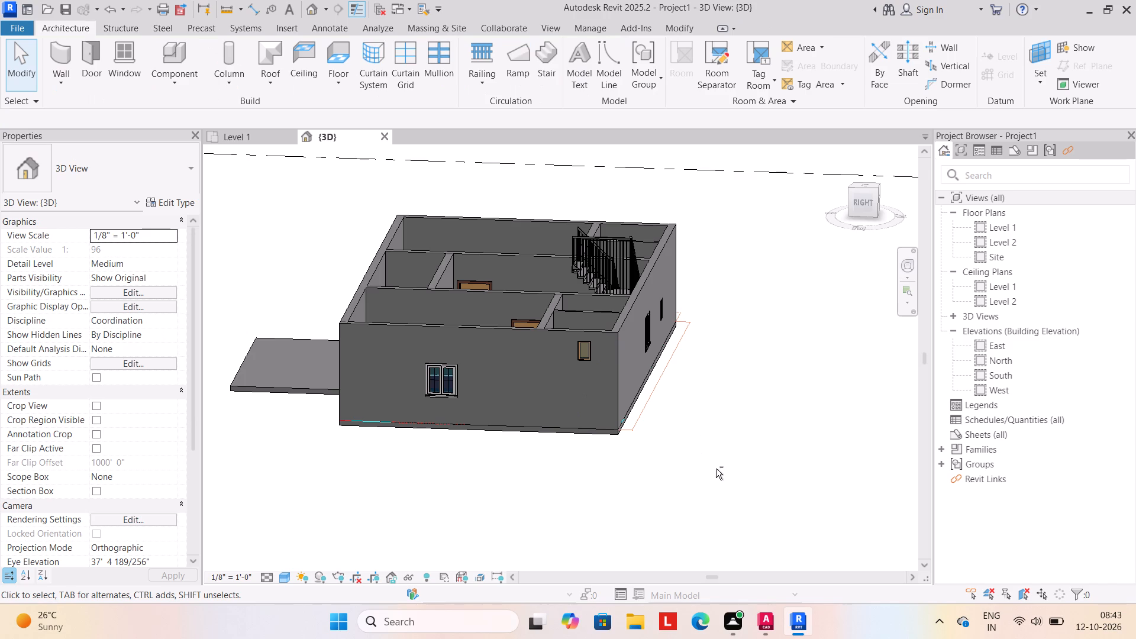
# Set the sill height of the Fixed 16" x 24" window in the west toilet's north wall to 7'.
pyautogui.keyDown('shift'); pyautogui.moveTo(695, 474); pyautogui.dragTo(534, 479, button='middle'); pyautogui.keyUp('shift')
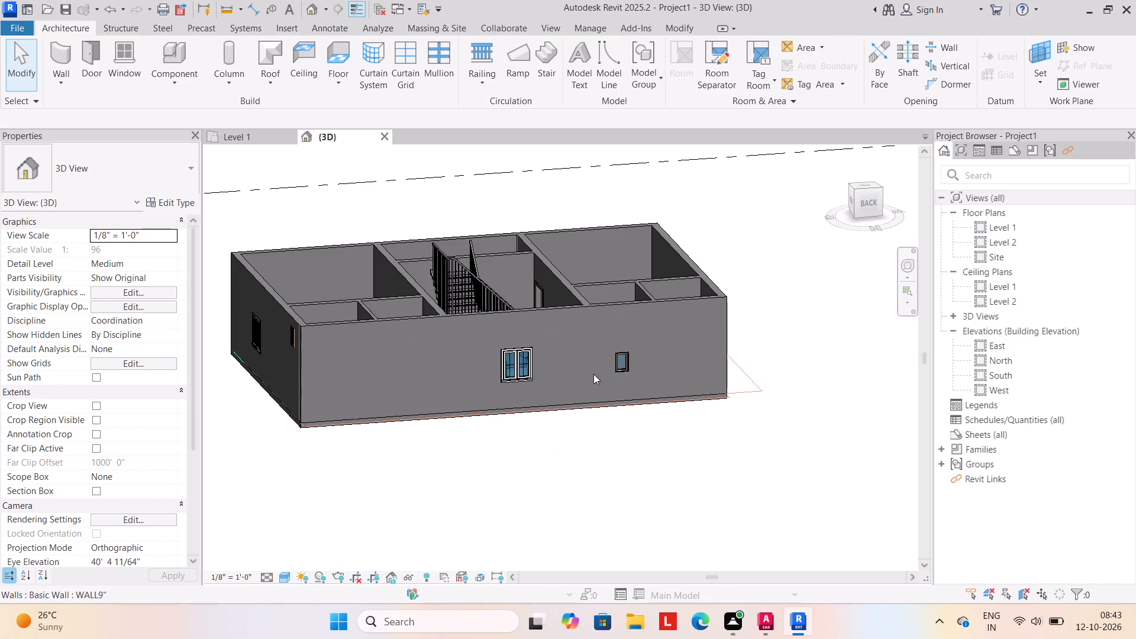
pyautogui.click(619, 364)
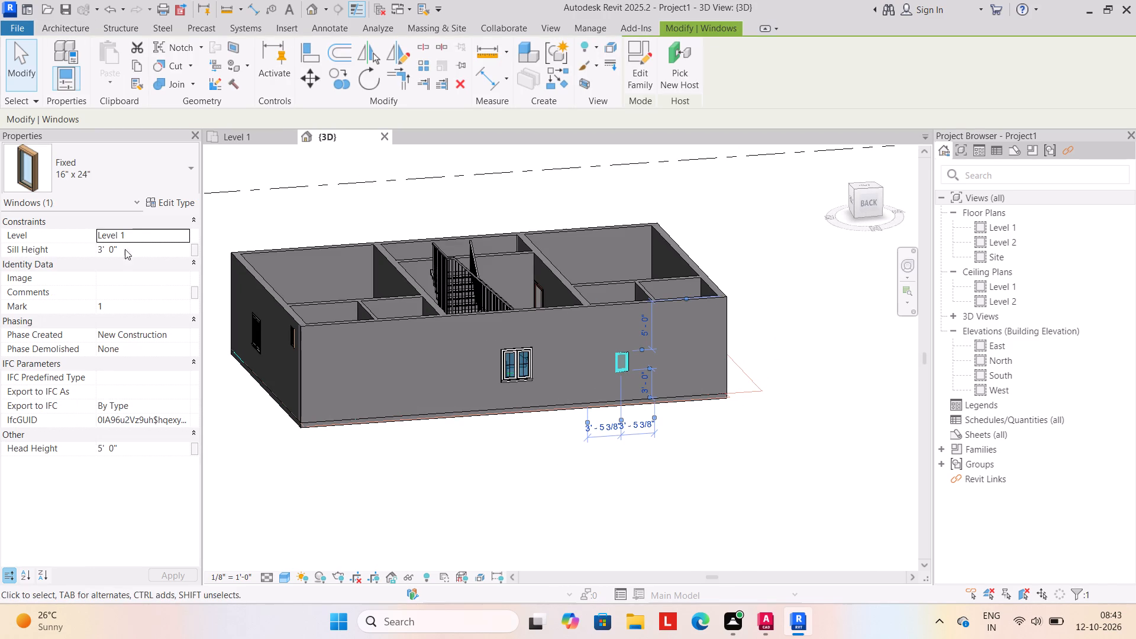
pyautogui.click(135, 253)
pyautogui.write("7'")
pyautogui.press('Return')
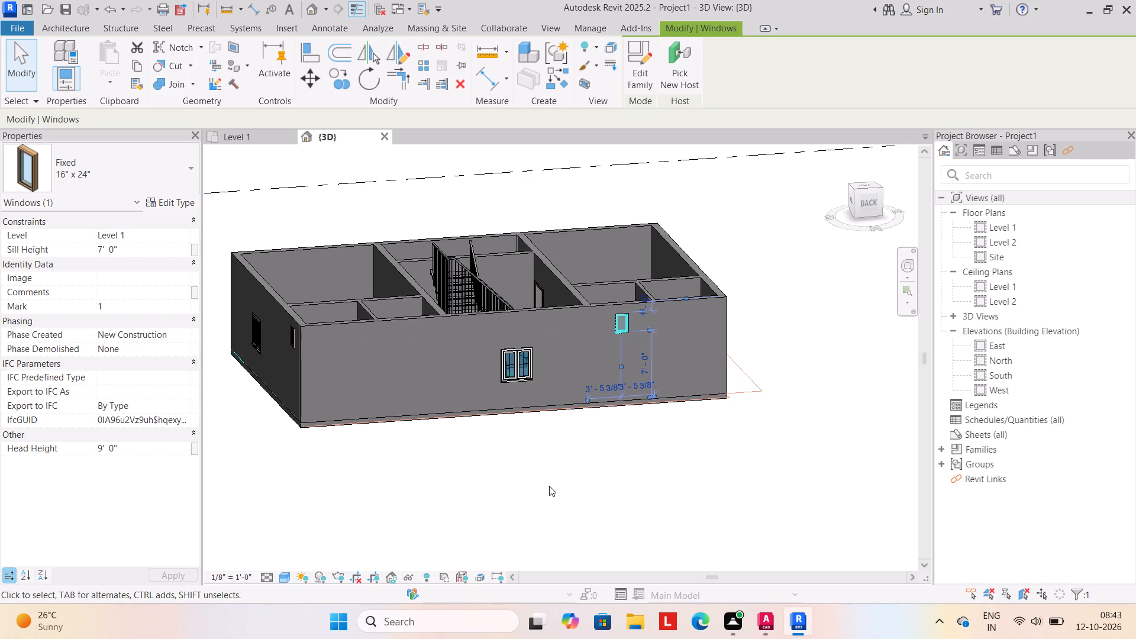
pyautogui.press('Escape')
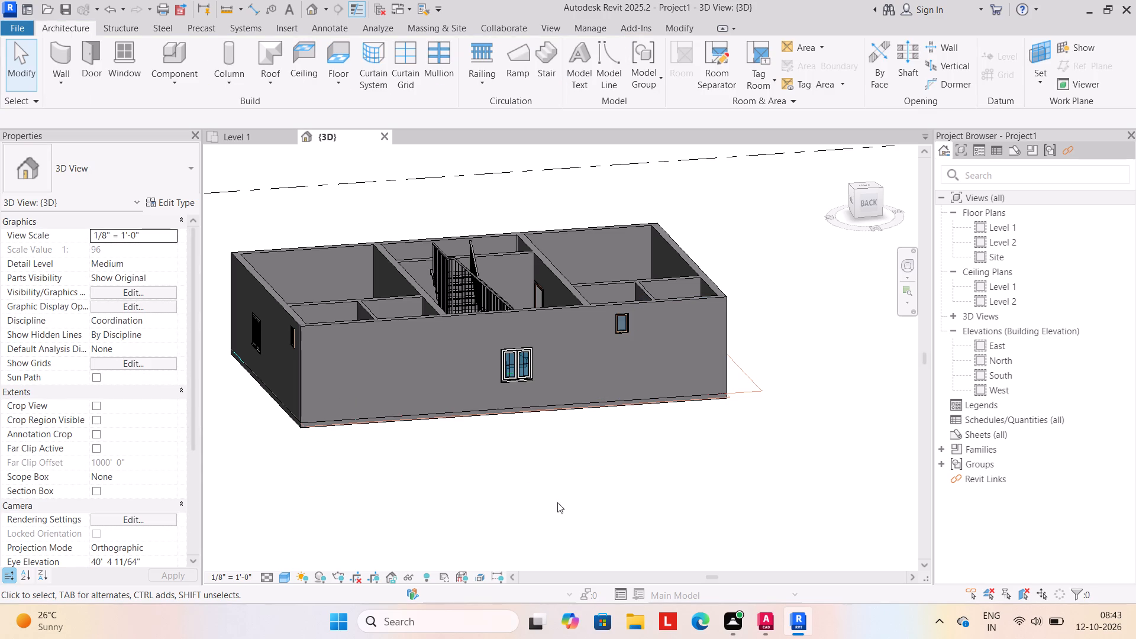
# Examine the front wall, porch slab and room interiors in the 3D view from the front and from above.
pyautogui.keyDown('shift'); pyautogui.moveTo(588, 505); pyautogui.dragTo(242, 458, button='middle'); pyautogui.keyUp('shift')
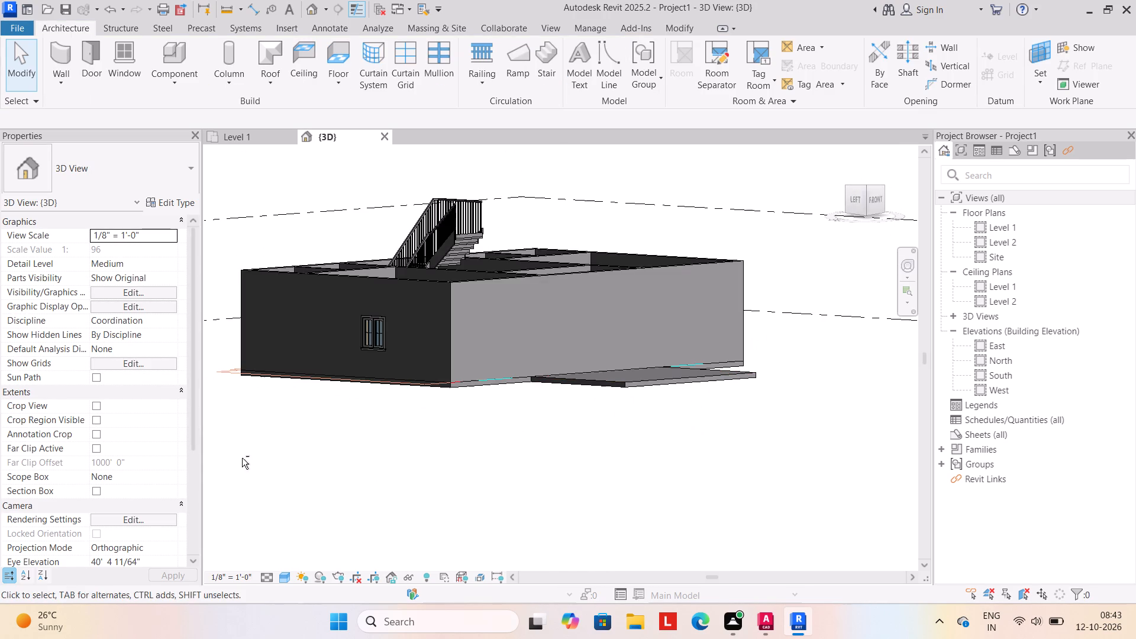
pyautogui.keyDown('shift'); pyautogui.moveTo(479, 449); pyautogui.dragTo(380, 572, button='middle'); pyautogui.keyUp('shift')
pyautogui.keyDown('shift'); pyautogui.scroll(1, 406, 553); pyautogui.keyUp('shift')
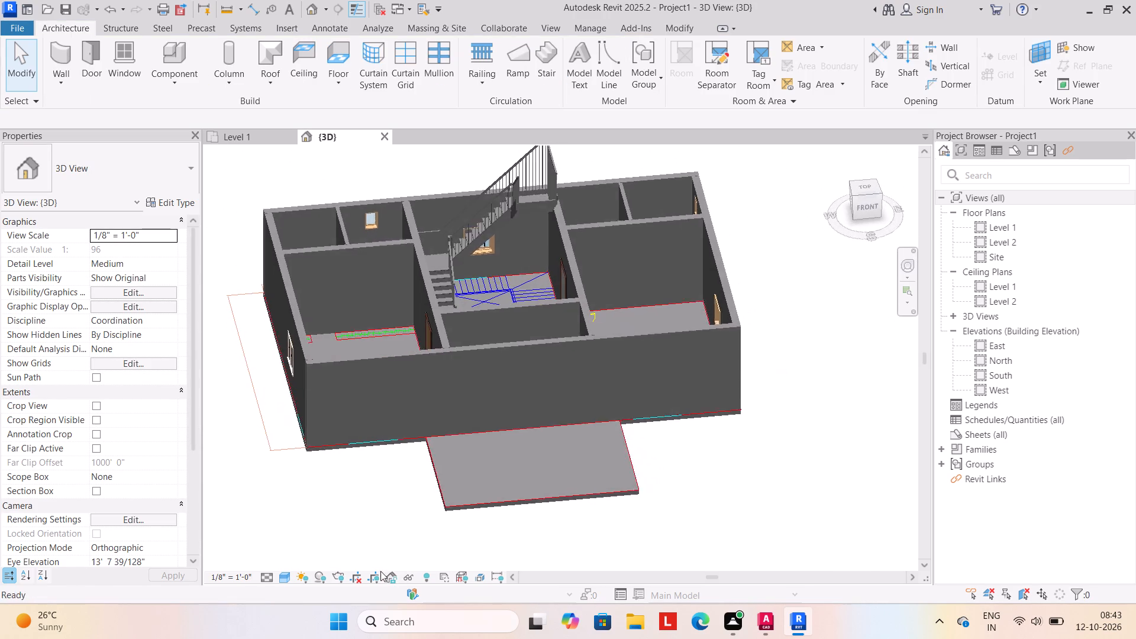
pyautogui.keyDown('shift'); pyautogui.moveTo(579, 474); pyautogui.dragTo(534, 468, button='middle'); pyautogui.keyUp('shift')
pyautogui.keyDown('shift'); pyautogui.moveTo(535, 459); pyautogui.dragTo(567, 415, button='middle'); pyautogui.keyUp('shift')
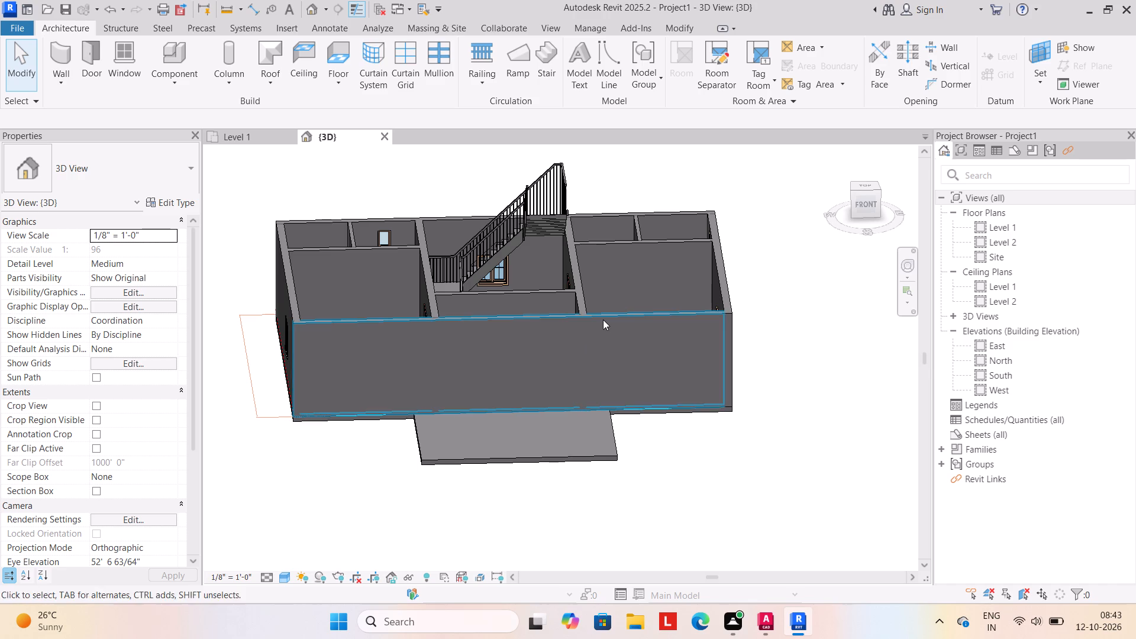
pyautogui.keyDown('shift'); pyautogui.moveTo(530, 385); pyautogui.dragTo(498, 499, button='middle'); pyautogui.keyUp('shift')
pyautogui.keyDown('shift'); pyautogui.moveTo(506, 471); pyautogui.dragTo(501, 577, button='middle'); pyautogui.keyUp('shift')
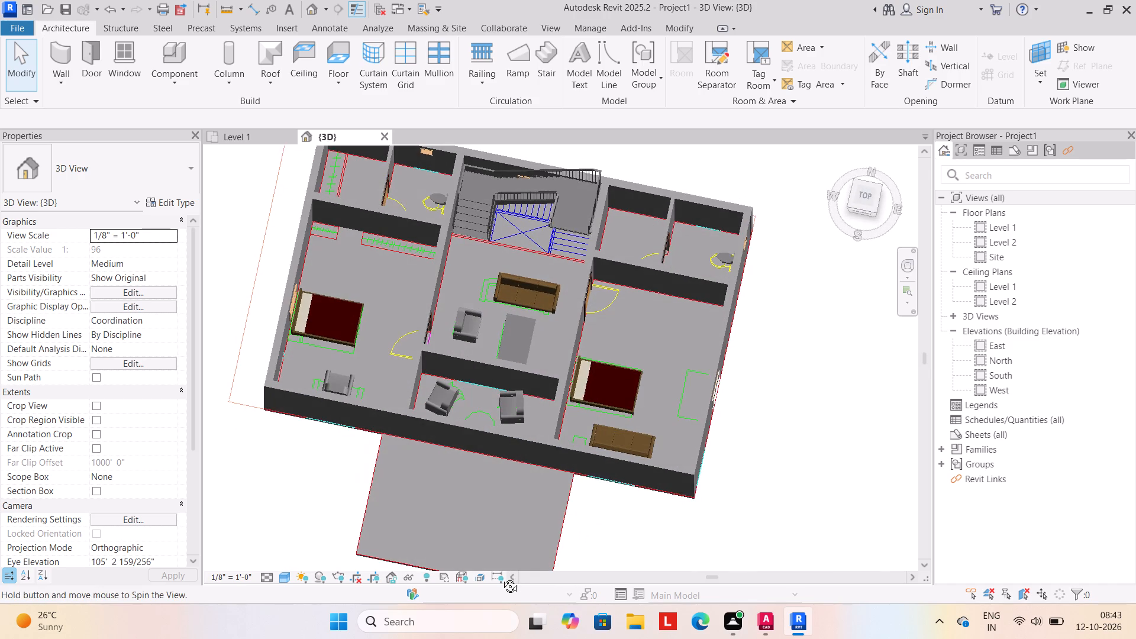
pyautogui.keyDown('shift'); pyautogui.moveTo(501, 577); pyautogui.dragTo(520, 460, button='middle'); pyautogui.keyUp('shift')
pyautogui.keyDown('shift'); pyautogui.scroll(1, 514, 487); pyautogui.keyUp('shift')
pyautogui.keyDown('shift'); pyautogui.moveTo(528, 433); pyautogui.dragTo(532, 401, button='middle'); pyautogui.keyUp('shift')
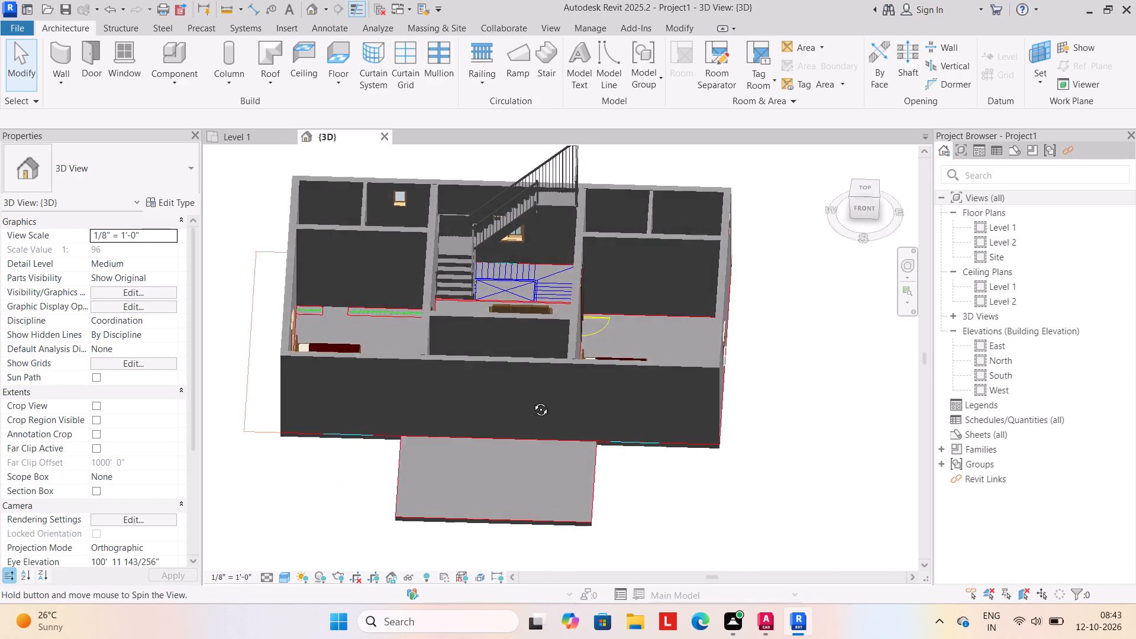
pyautogui.keyDown('shift'); pyautogui.moveTo(532, 401); pyautogui.dragTo(490, 467, button='middle'); pyautogui.keyUp('shift')
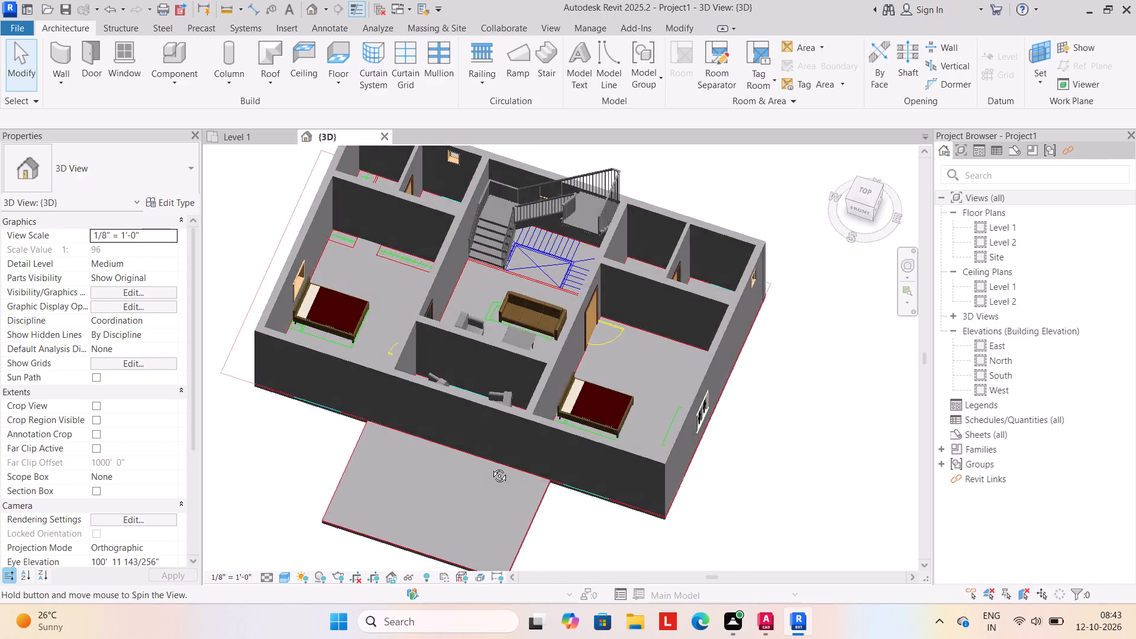
pyautogui.keyDown('shift'); pyautogui.moveTo(490, 467); pyautogui.dragTo(534, 348, button='middle'); pyautogui.keyUp('shift')
pyautogui.keyDown('shift'); pyautogui.scroll(1, 492, 457); pyautogui.keyUp('shift')
pyautogui.keyDown('shift'); pyautogui.moveTo(547, 365); pyautogui.dragTo(547, 469, button='middle'); pyautogui.keyUp('shift')
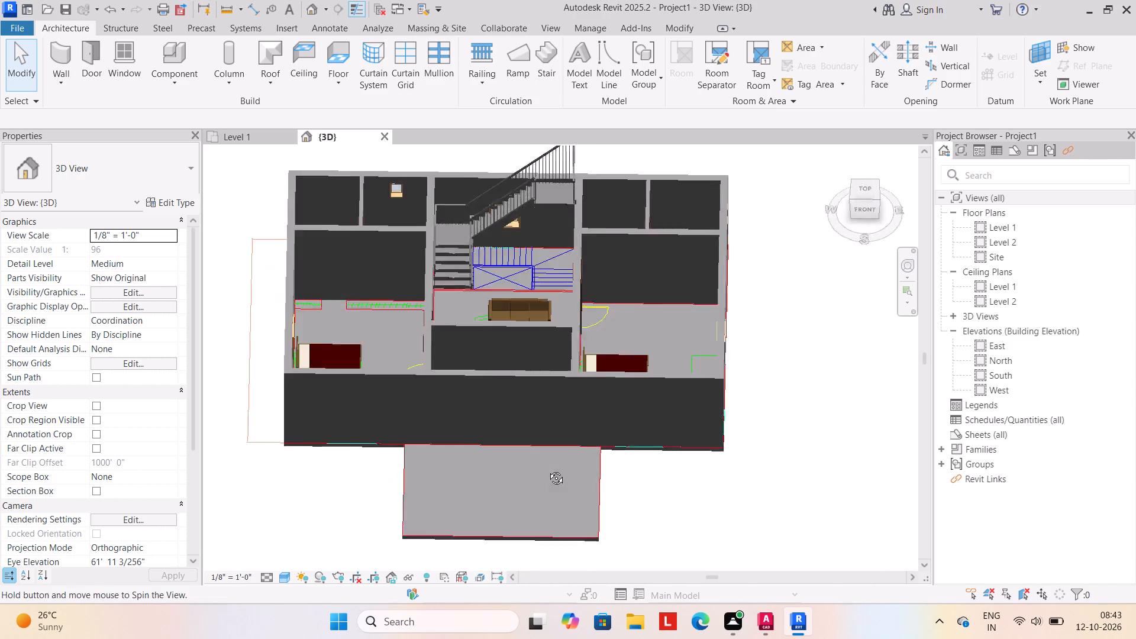
pyautogui.keyDown('shift'); pyautogui.moveTo(547, 469); pyautogui.dragTo(537, 489, button='middle'); pyautogui.keyUp('shift')
pyautogui.keyDown('shift'); pyautogui.scroll(1, 537, 489); pyautogui.keyUp('shift')
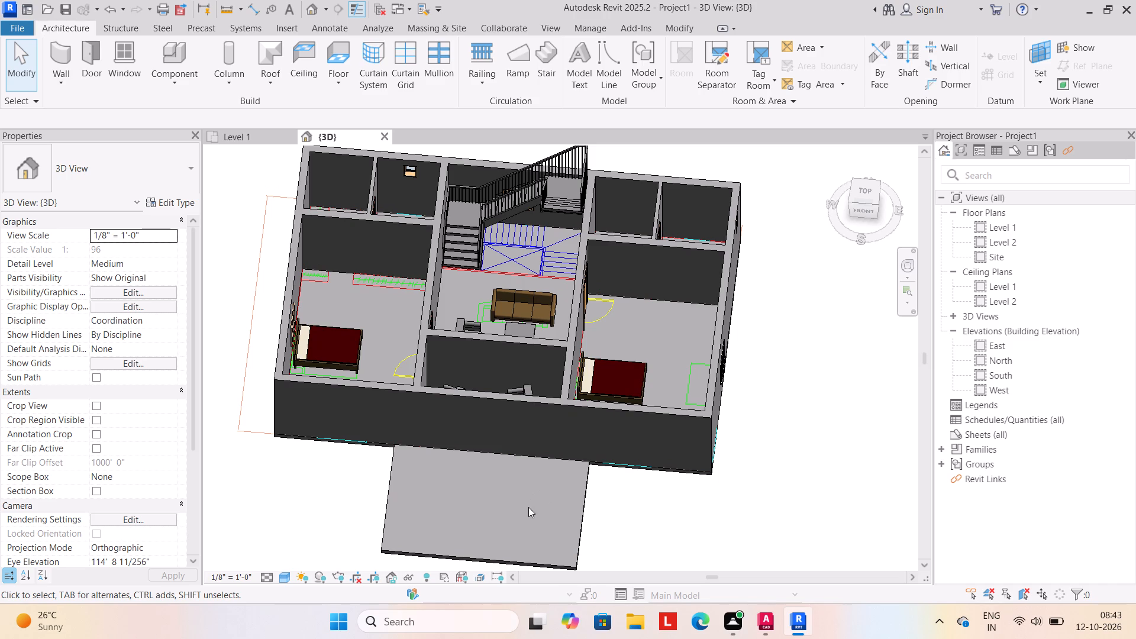
pyautogui.keyDown('shift'); pyautogui.moveTo(472, 491); pyautogui.dragTo(484, 470, button='middle'); pyautogui.keyUp('shift')
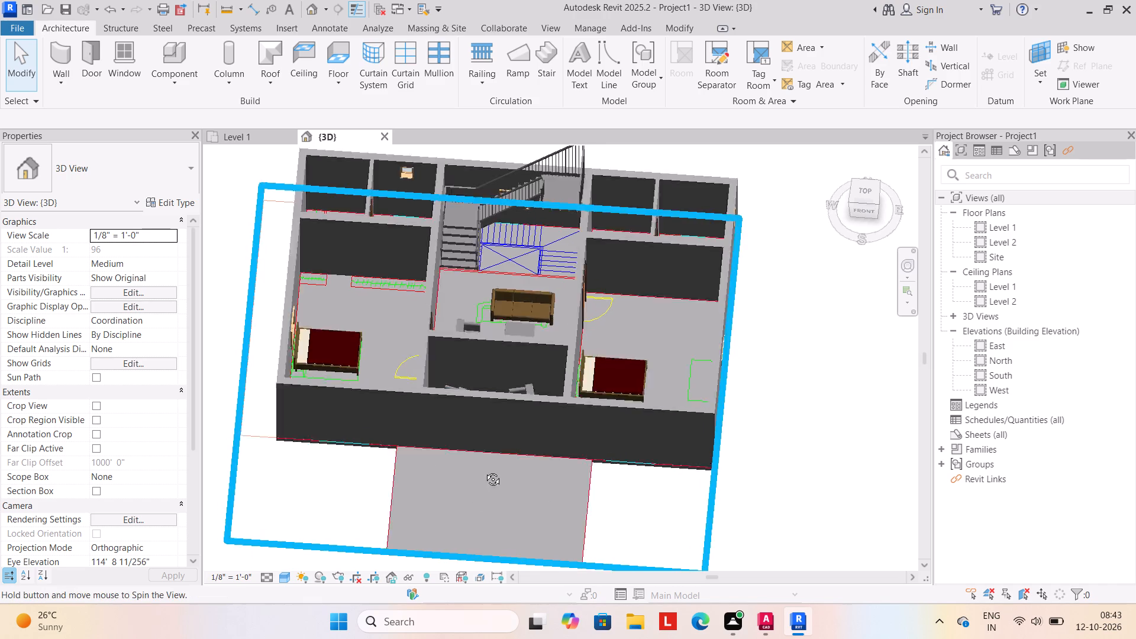
pyautogui.keyDown('shift'); pyautogui.moveTo(484, 470); pyautogui.dragTo(492, 441, button='middle'); pyautogui.keyUp('shift')
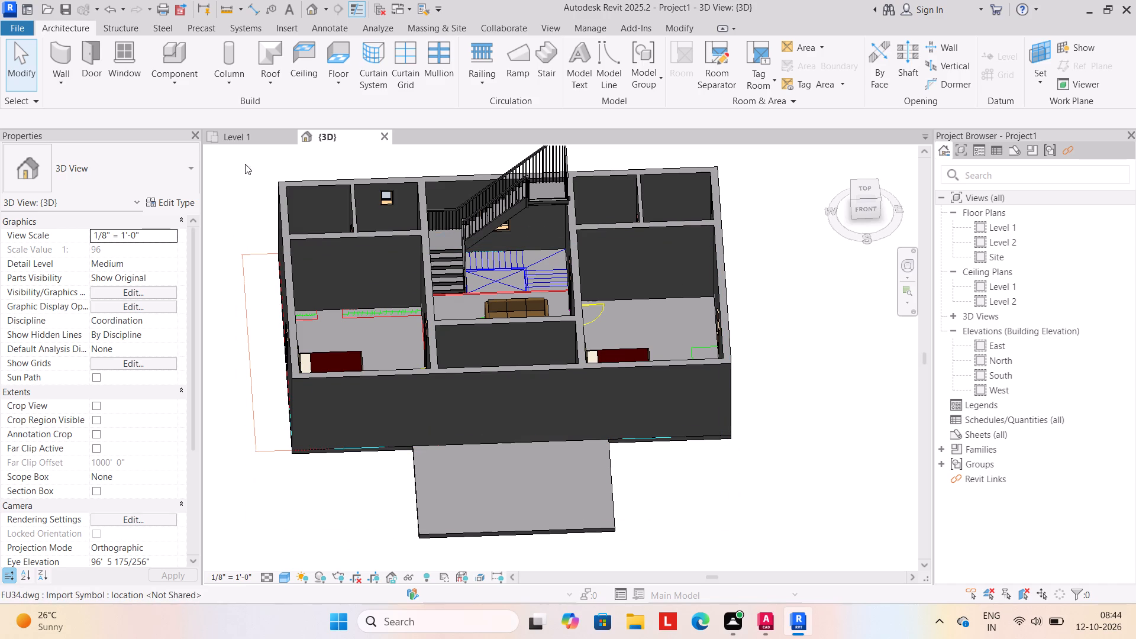
# Place Window-Casement-Double 34" x 36" windows with a 3' sill height in the front (south) wall of both bedrooms on Level 1.
pyautogui.click(245, 134)
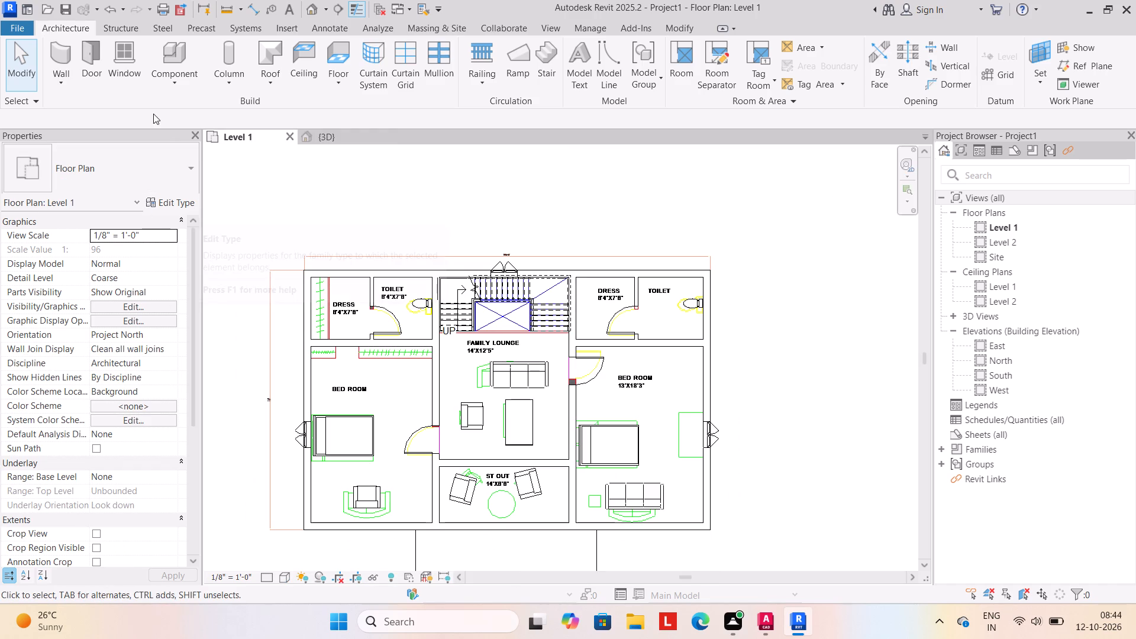
pyautogui.click(130, 64)
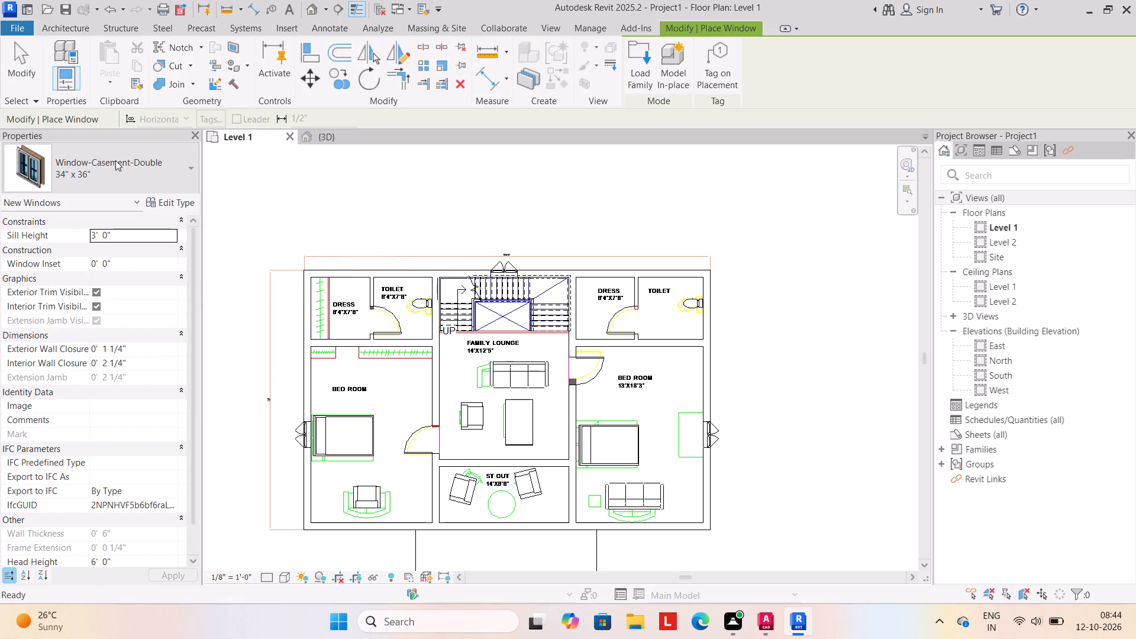
pyautogui.click(189, 164)
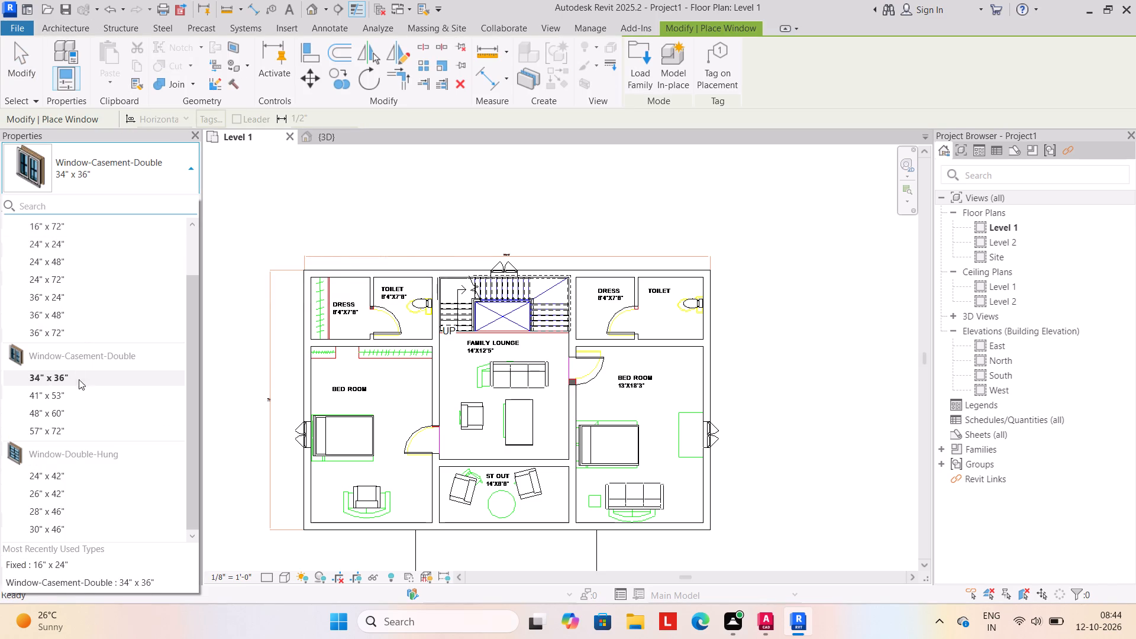
pyautogui.click(78, 380)
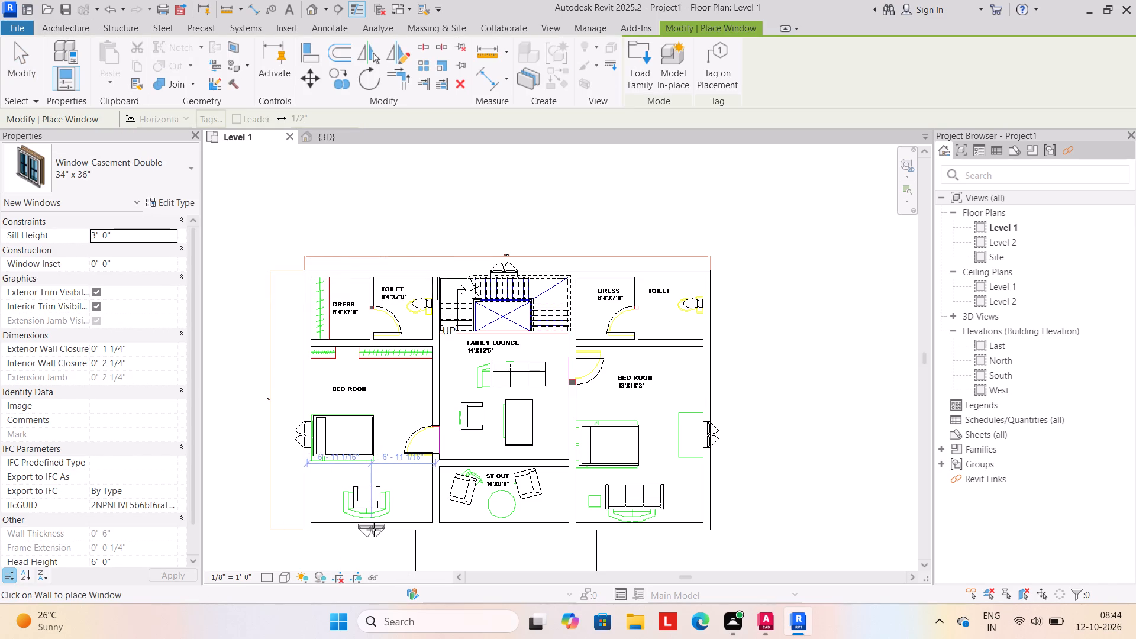
pyautogui.click(374, 530)
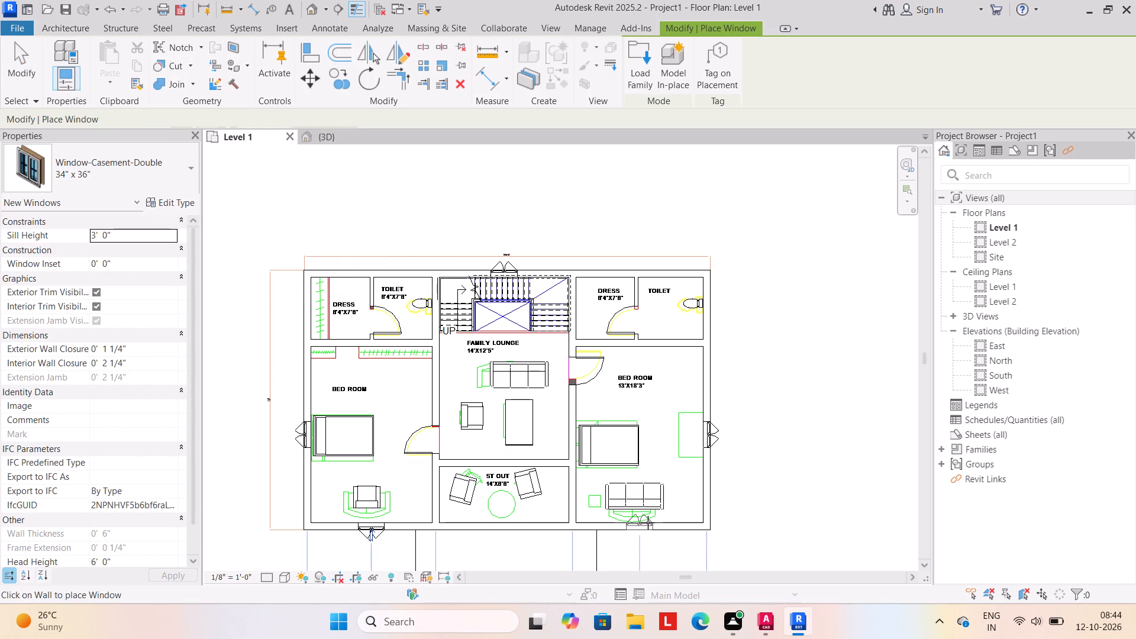
pyautogui.click(650, 533)
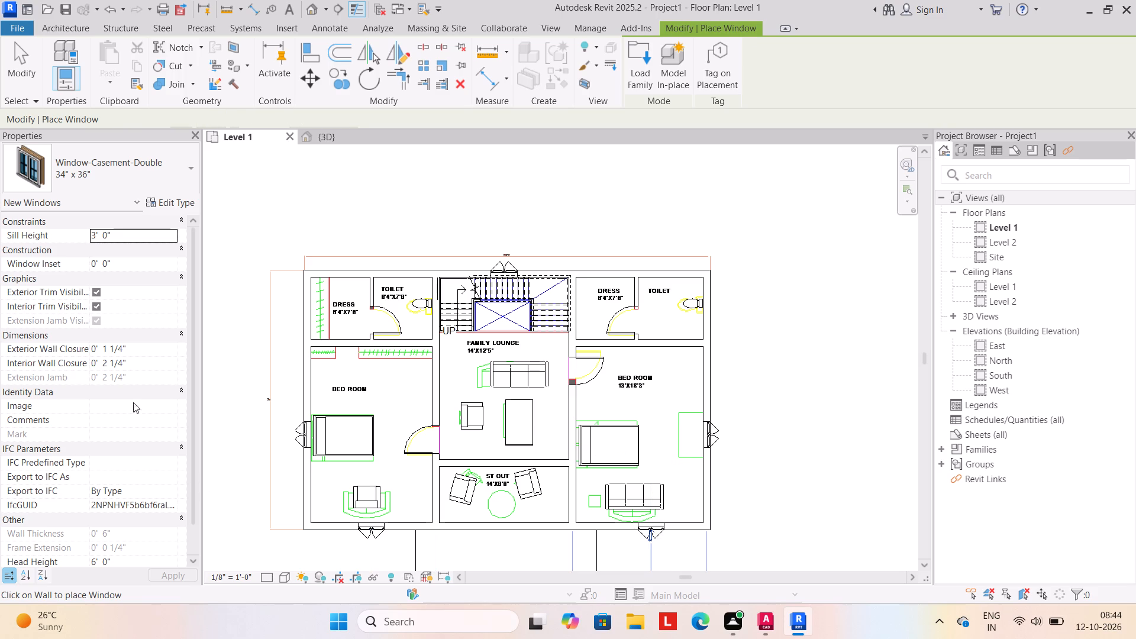
pyautogui.click(332, 138)
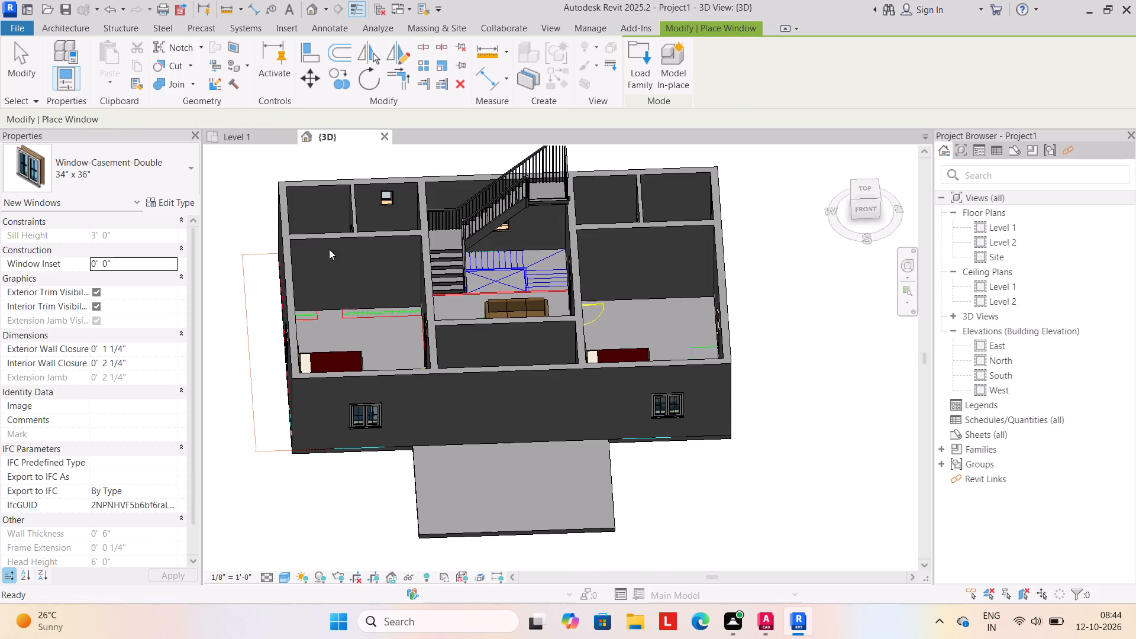
pyautogui.press('Escape')
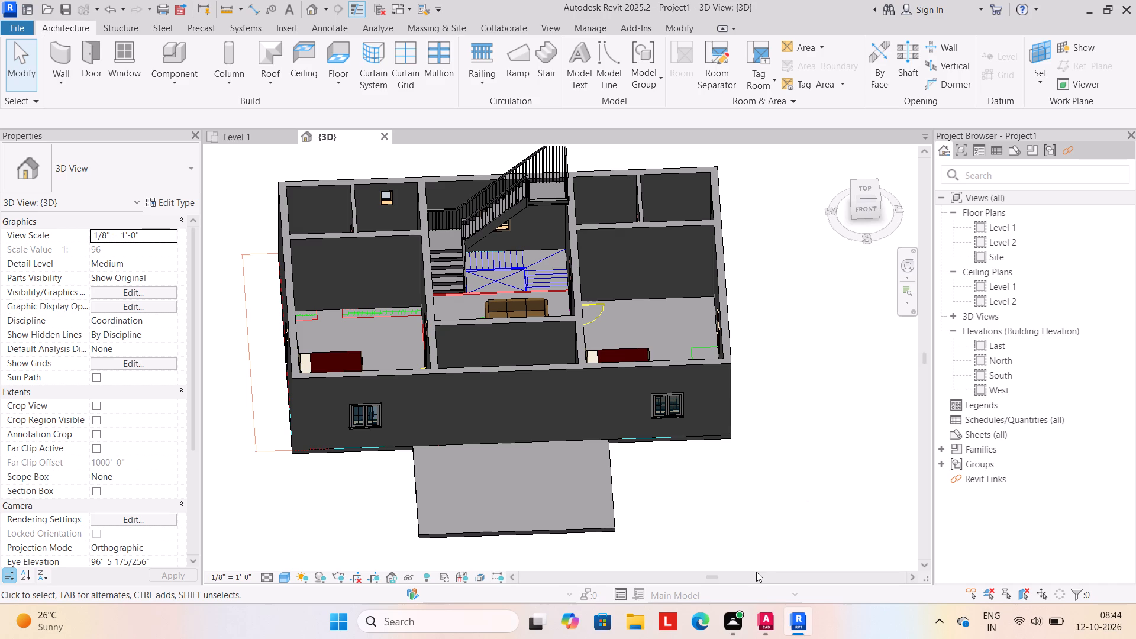
# Examine the front bedroom windows and porch side of the house in the 3D view and the Level 1 floor plan.
pyautogui.keyDown('shift'); pyautogui.moveTo(769, 568); pyautogui.dragTo(757, 487, button='middle'); pyautogui.keyUp('shift')
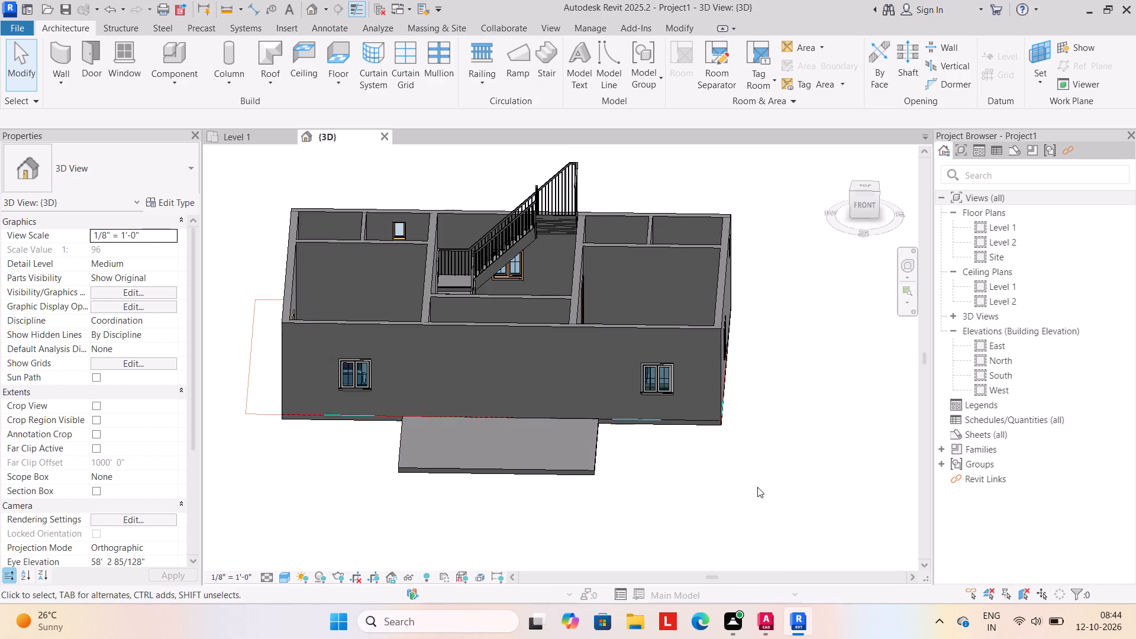
pyautogui.keyDown('shift'); pyautogui.moveTo(748, 489); pyautogui.dragTo(746, 442, button='middle'); pyautogui.keyUp('shift')
pyautogui.scroll(1, 748, 443)
pyautogui.scroll(-1, 748, 445)
pyautogui.moveTo(749, 452); pyautogui.dragTo(755, 480, button='middle')
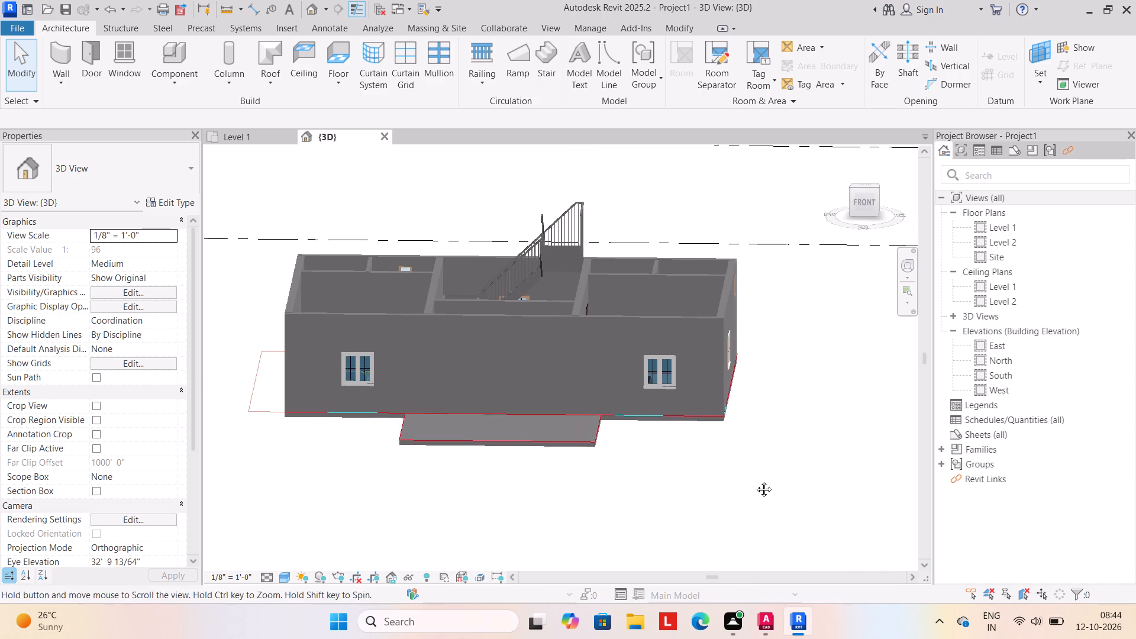
pyautogui.moveTo(755, 480); pyautogui.dragTo(763, 511, button='middle')
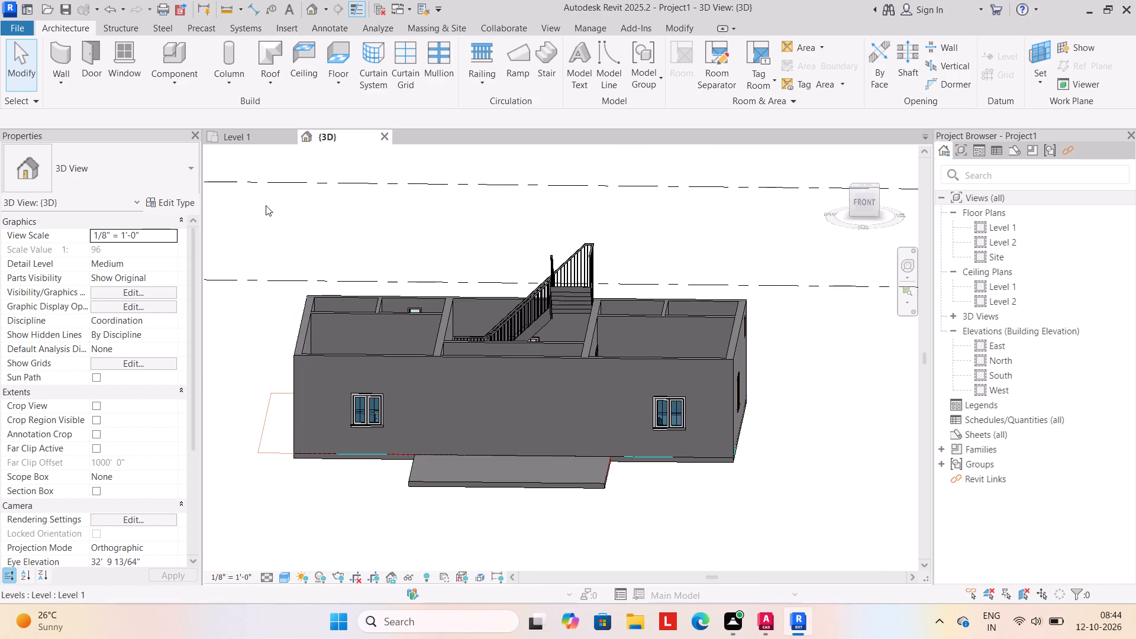
pyautogui.click(239, 137)
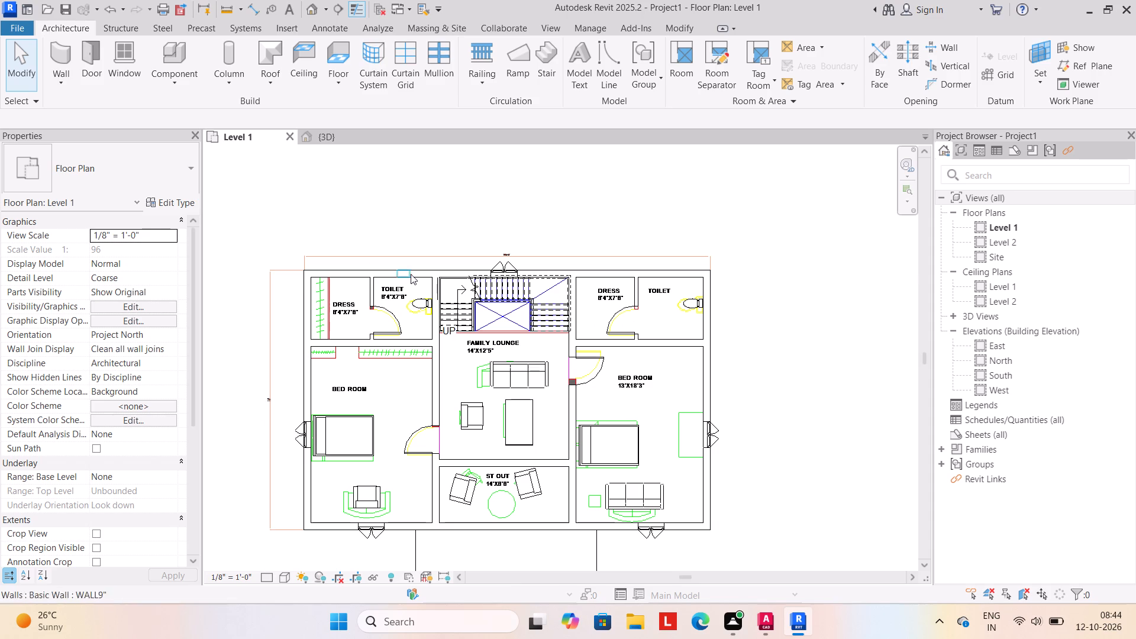
pyautogui.scroll(-5, 475, 292)
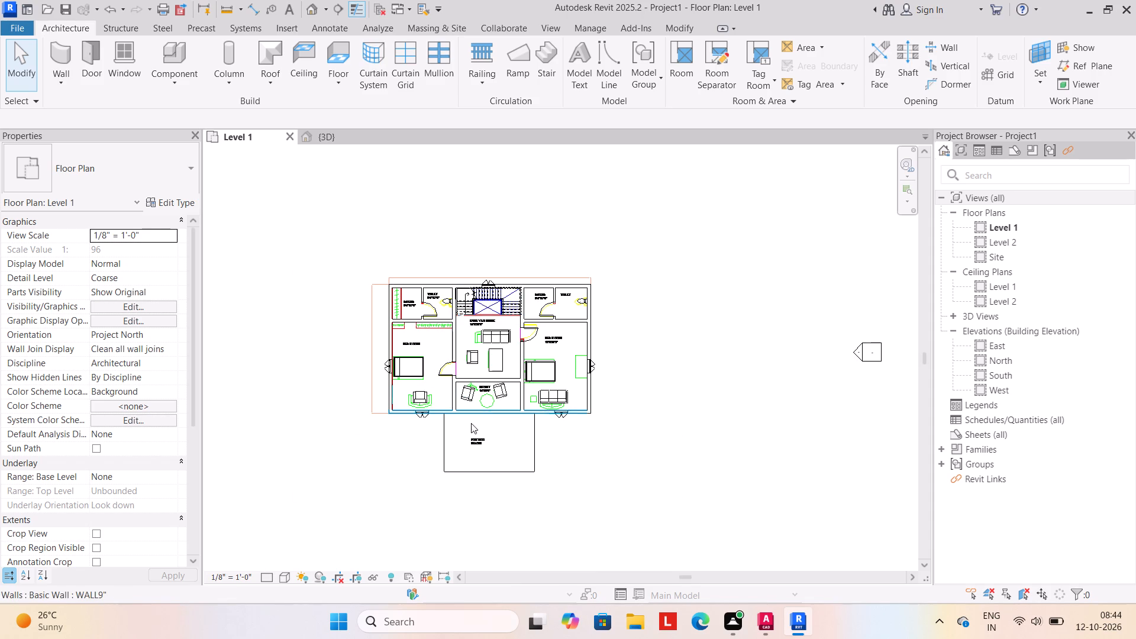
pyautogui.scroll(1, 473, 433)
pyautogui.click(322, 143)
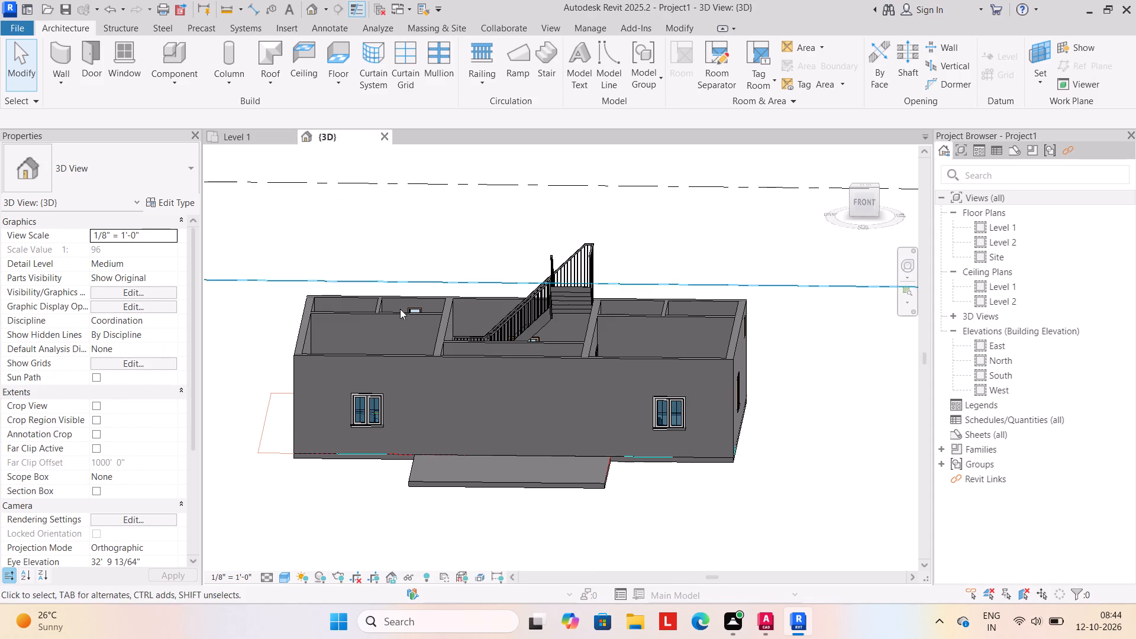
pyautogui.keyDown('shift'); pyautogui.moveTo(567, 441); pyautogui.dragTo(569, 554, button='middle'); pyautogui.keyUp('shift')
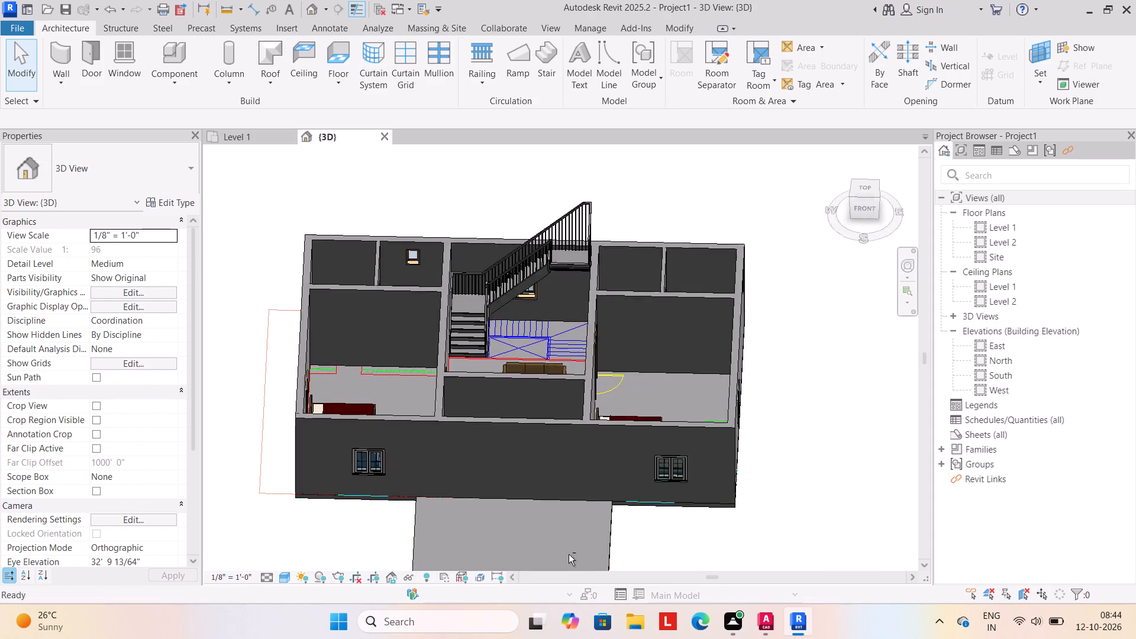
pyautogui.keyDown('shift'); pyautogui.moveTo(569, 554); pyautogui.dragTo(572, 473, button='middle'); pyautogui.keyUp('shift')
pyautogui.keyDown('shift'); pyautogui.scroll(1, 592, 449); pyautogui.keyUp('shift')
pyautogui.keyDown('shift'); pyautogui.moveTo(592, 447); pyautogui.dragTo(566, 475, button='middle'); pyautogui.keyUp('shift')
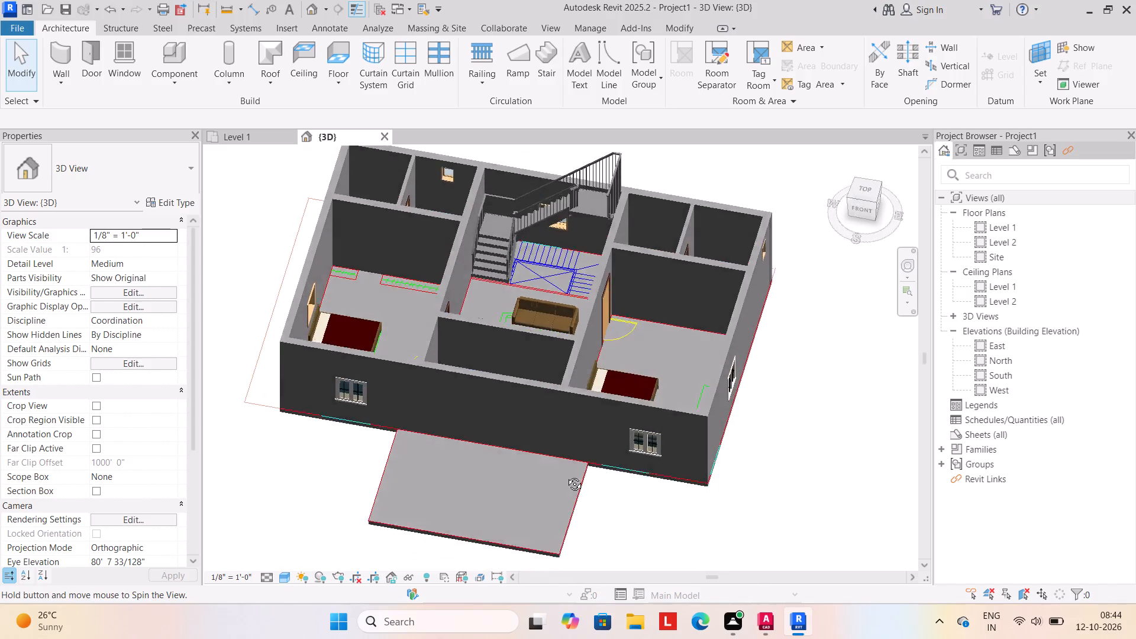
pyautogui.keyDown('shift'); pyautogui.moveTo(566, 475); pyautogui.dragTo(557, 401, button='middle'); pyautogui.keyUp('shift')
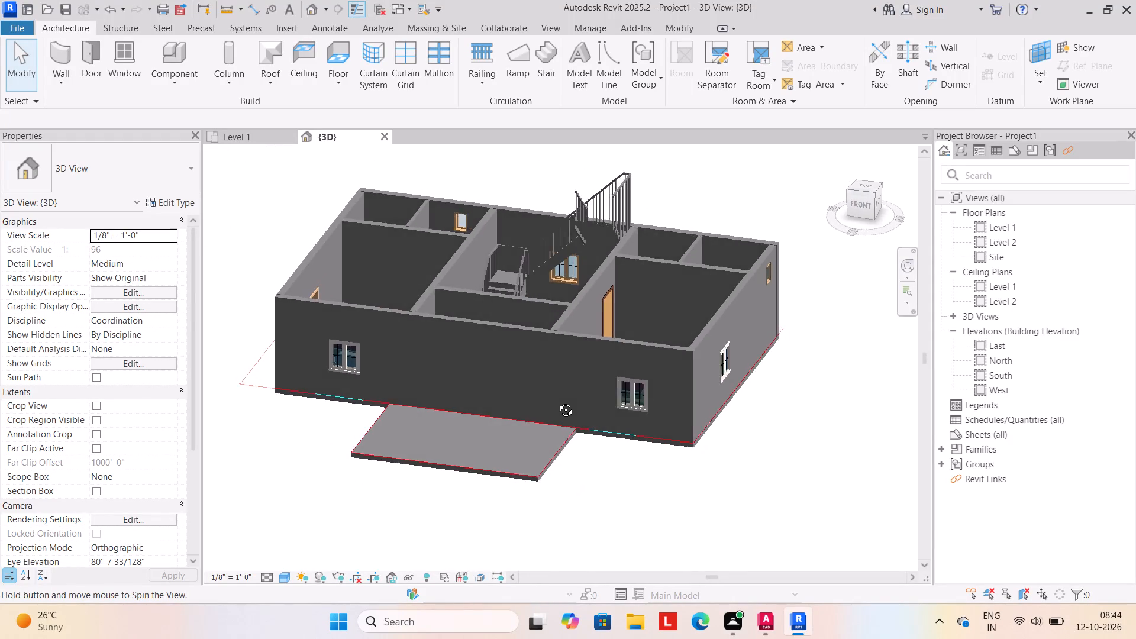
# Set the desired number of risers of the assembled stair to 17.
pyautogui.keyDown('shift'); pyautogui.moveTo(557, 401); pyautogui.dragTo(576, 397, button='middle'); pyautogui.keyUp('shift')
pyautogui.keyDown('shift'); pyautogui.moveTo(488, 352); pyautogui.dragTo(728, 490, button='middle'); pyautogui.keyUp('shift')
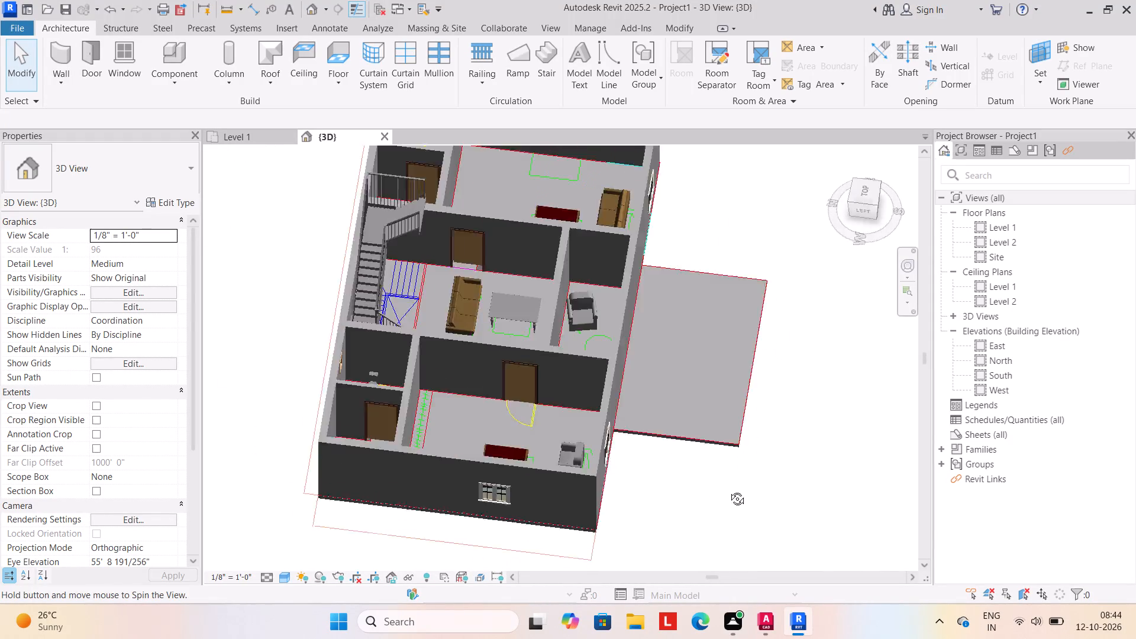
pyautogui.keyDown('shift'); pyautogui.moveTo(728, 490); pyautogui.dragTo(829, 448, button='middle'); pyautogui.keyUp('shift')
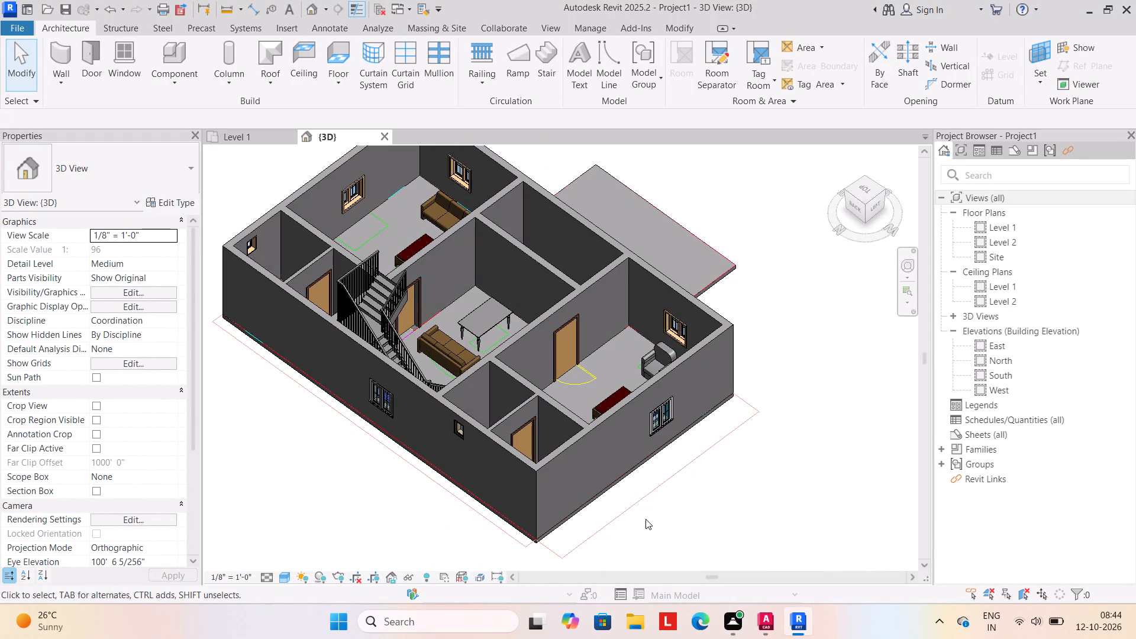
pyautogui.click(384, 292)
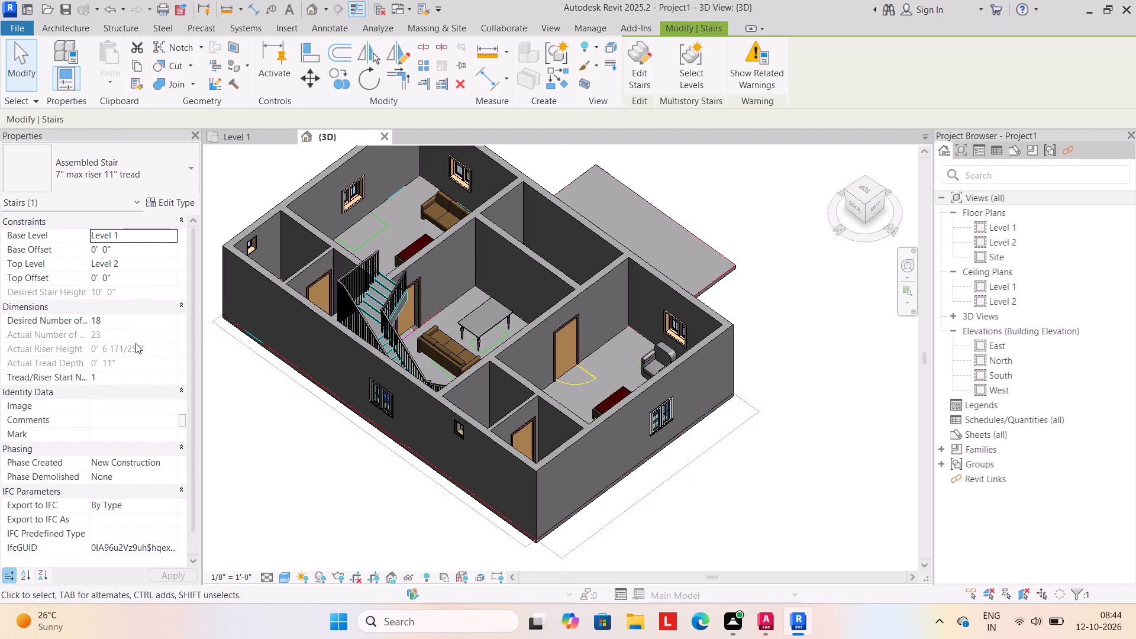
pyautogui.click(130, 322)
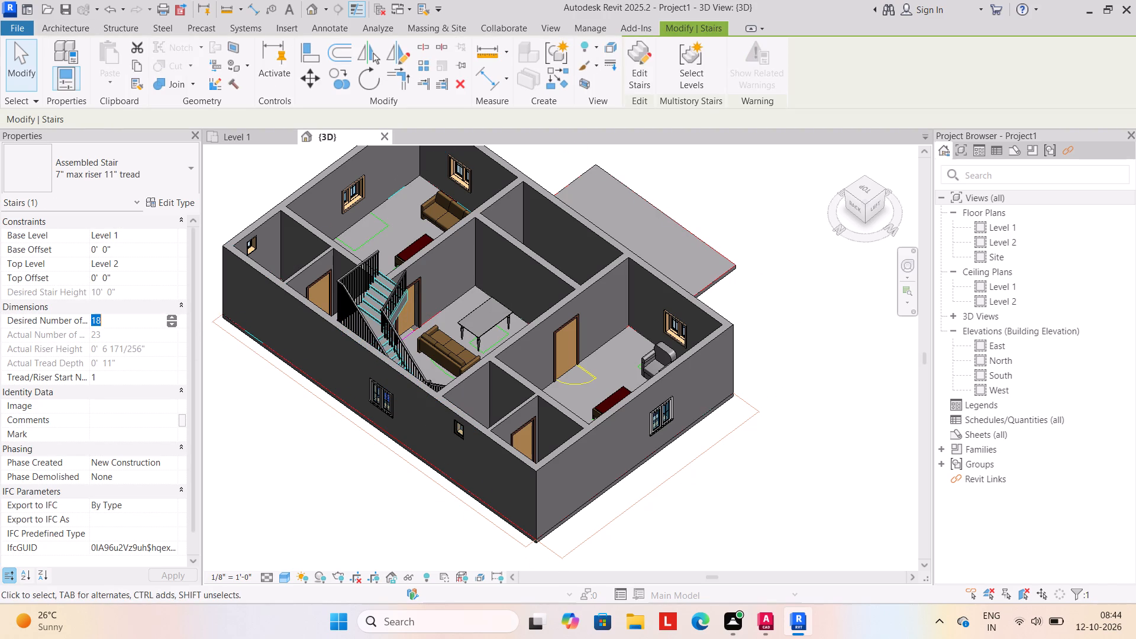
pyautogui.write('17')
pyautogui.press('Return')
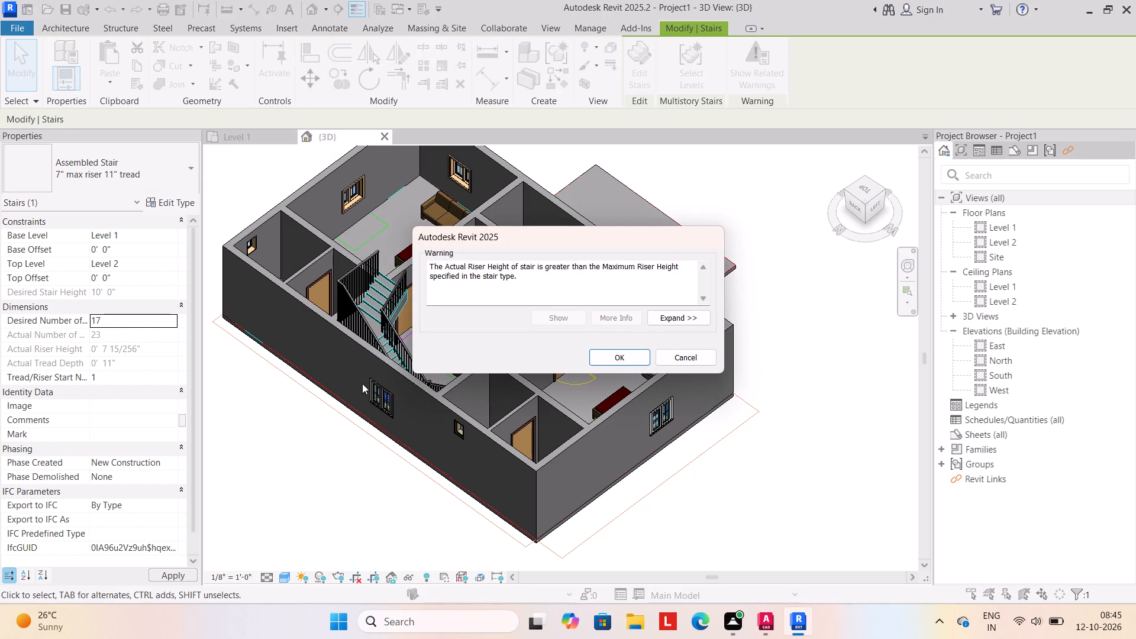
pyautogui.click(631, 359)
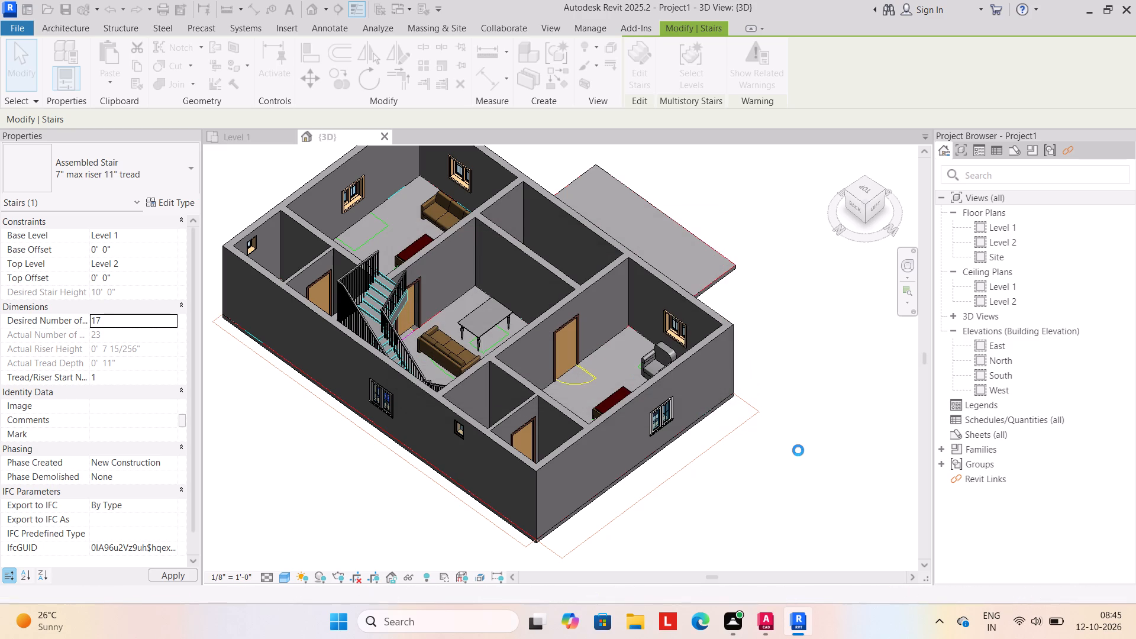
pyautogui.press('Escape')
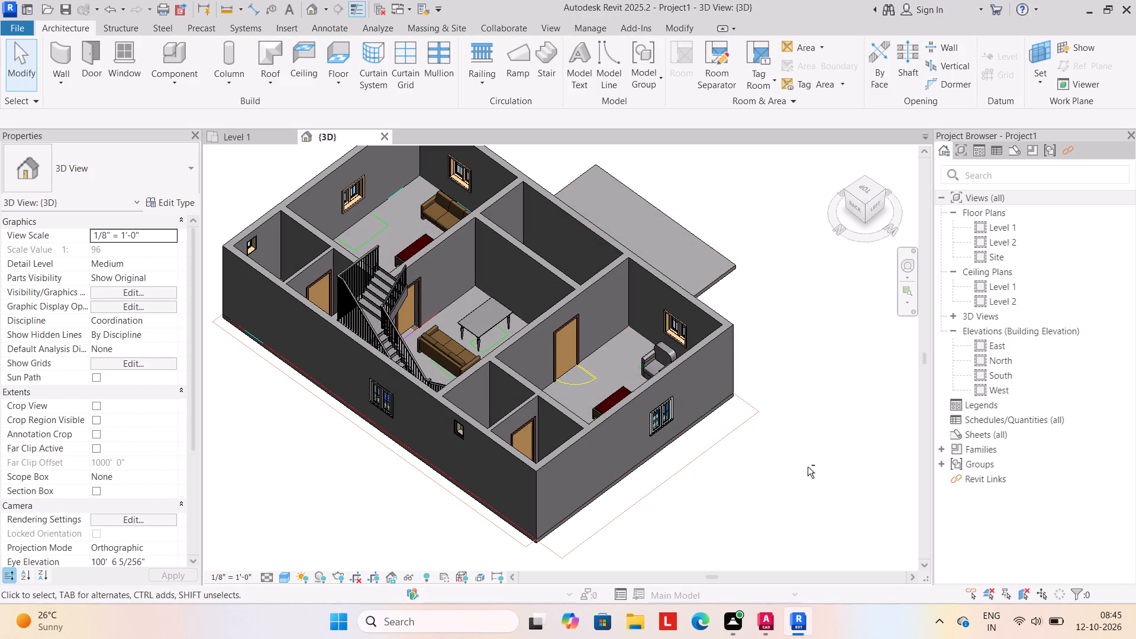
# Set up a footprint roof on Level 2 from the Level 1 plan, without defined slope, using a rectangular boundary offset 2'.
pyautogui.keyDown('shift'); pyautogui.moveTo(804, 473); pyautogui.dragTo(438, 410, button='middle'); pyautogui.keyUp('shift')
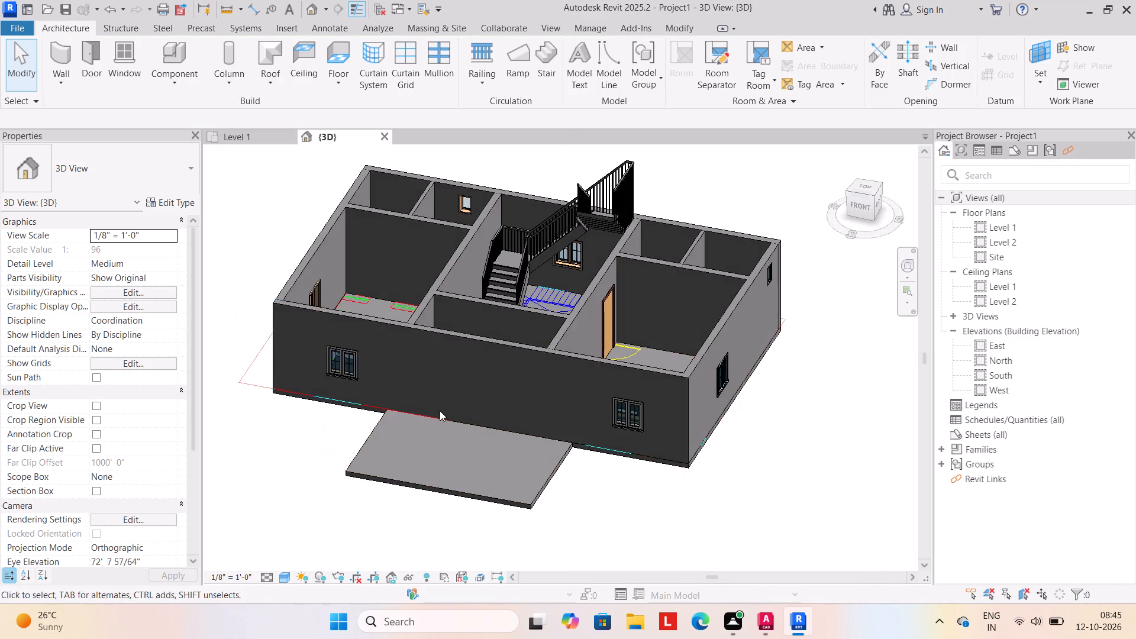
pyautogui.keyDown('shift'); pyautogui.moveTo(442, 394); pyautogui.dragTo(470, 356, button='middle'); pyautogui.keyUp('shift')
pyautogui.keyDown('shift'); pyautogui.scroll(1, 470, 356); pyautogui.keyUp('shift')
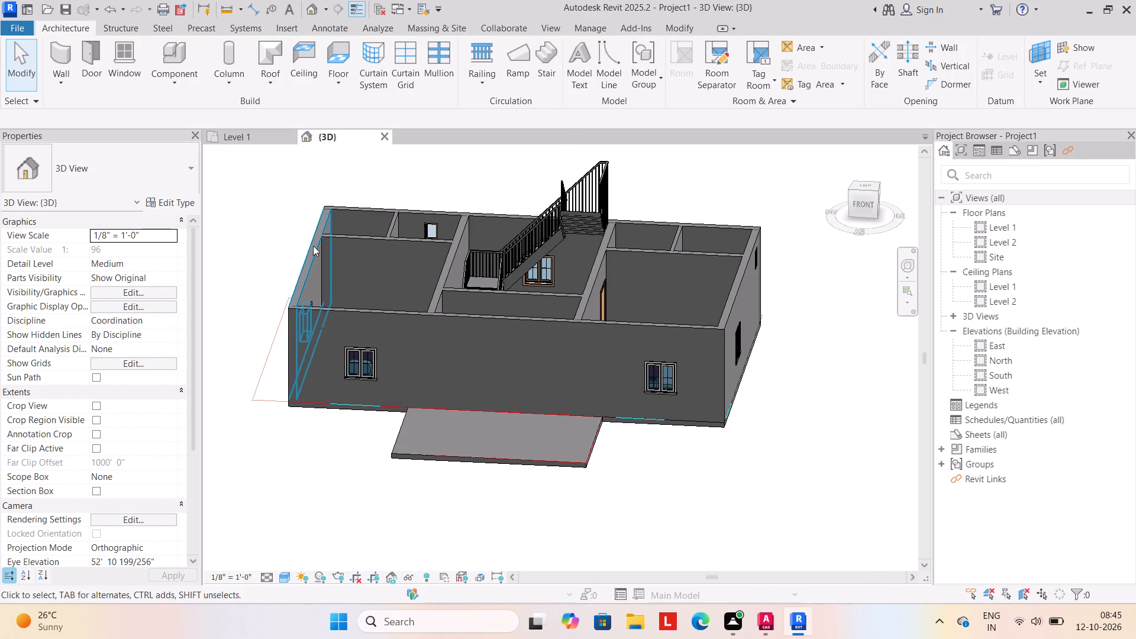
pyautogui.click(232, 132)
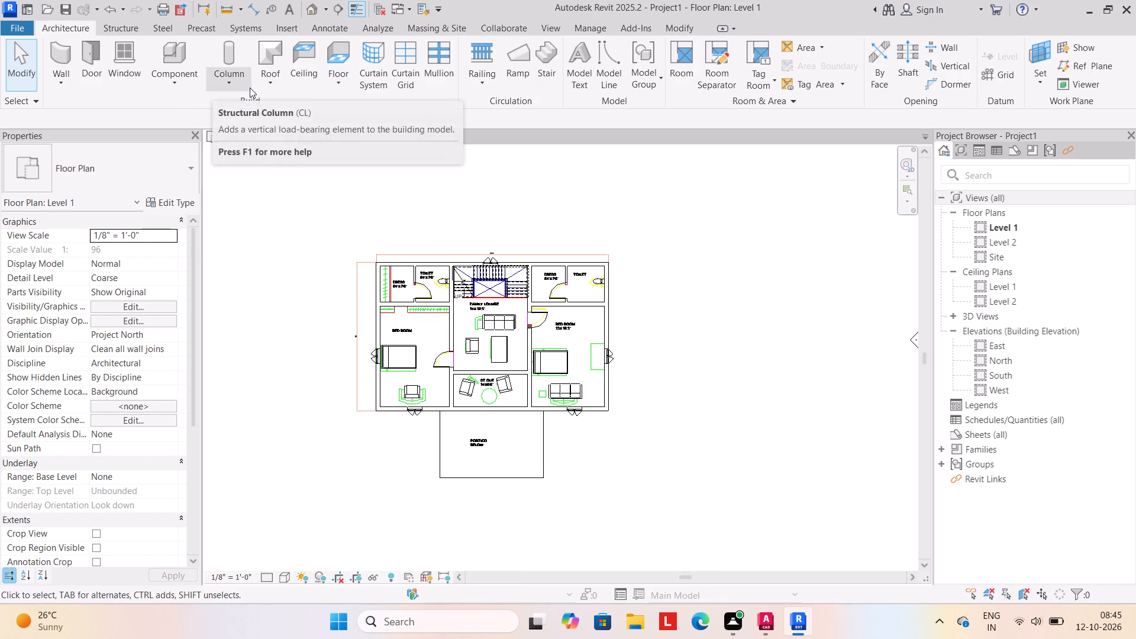
pyautogui.click(270, 82)
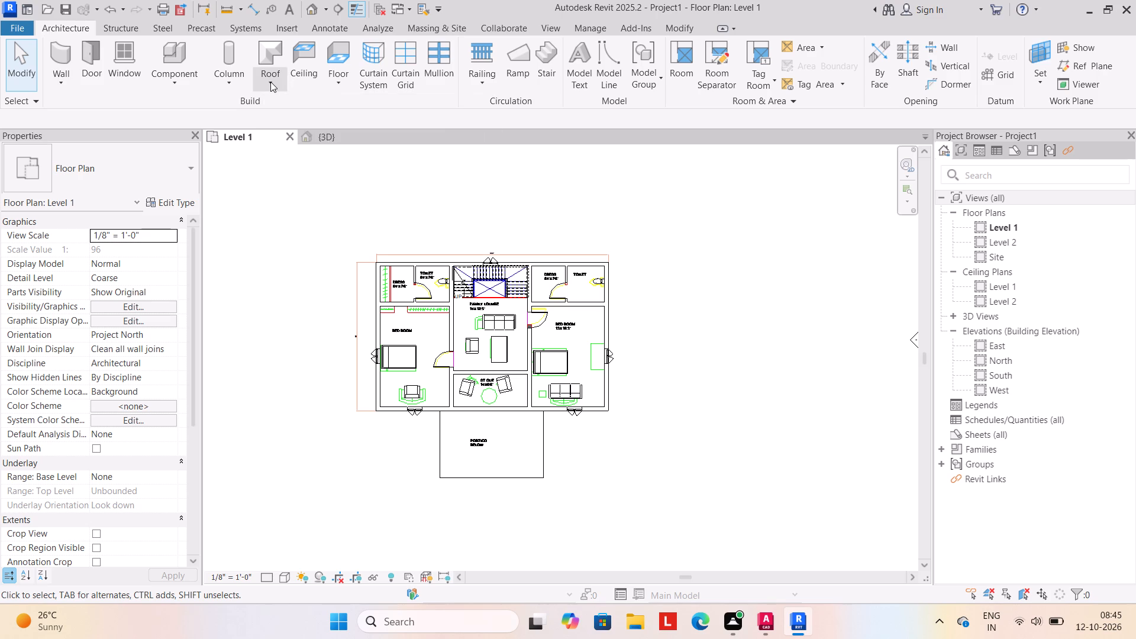
pyautogui.click(281, 105)
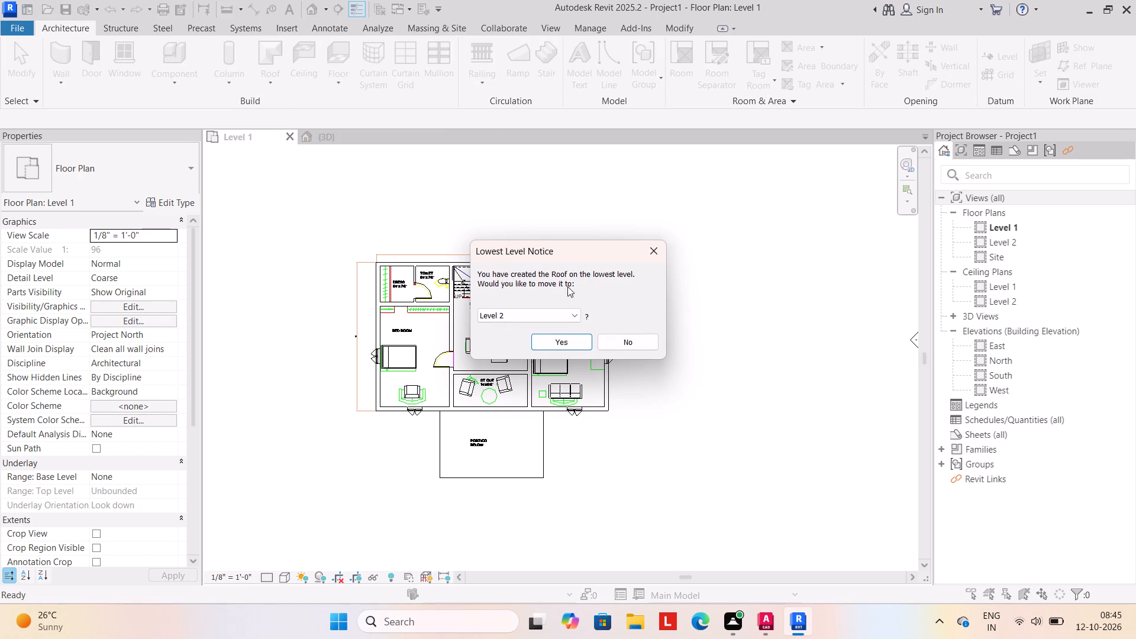
pyautogui.click(553, 343)
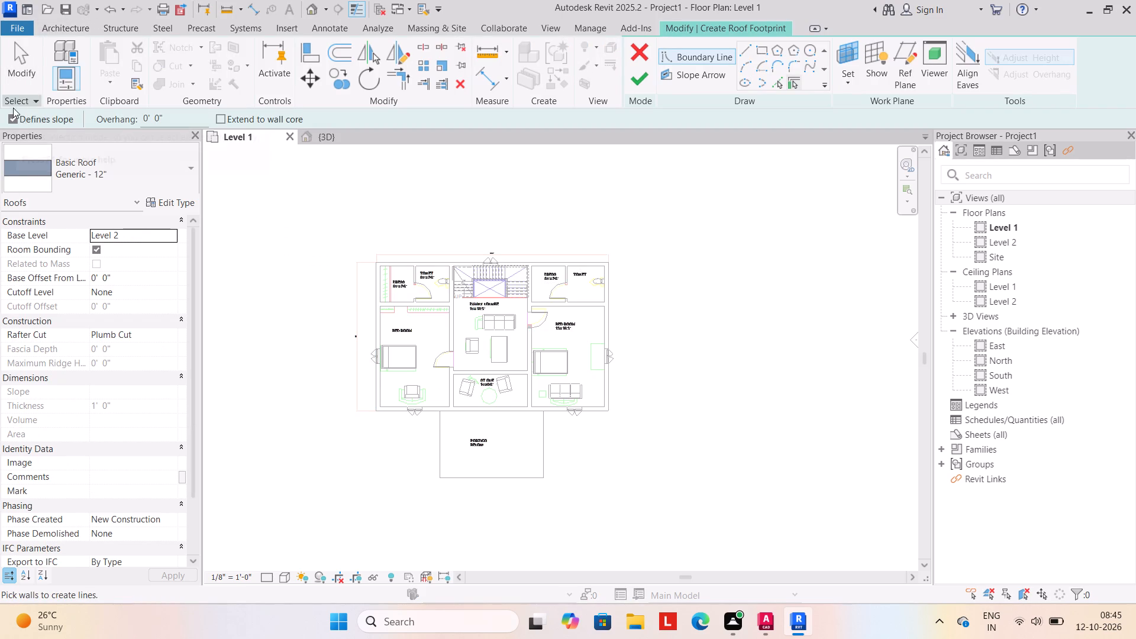
pyautogui.click(12, 118)
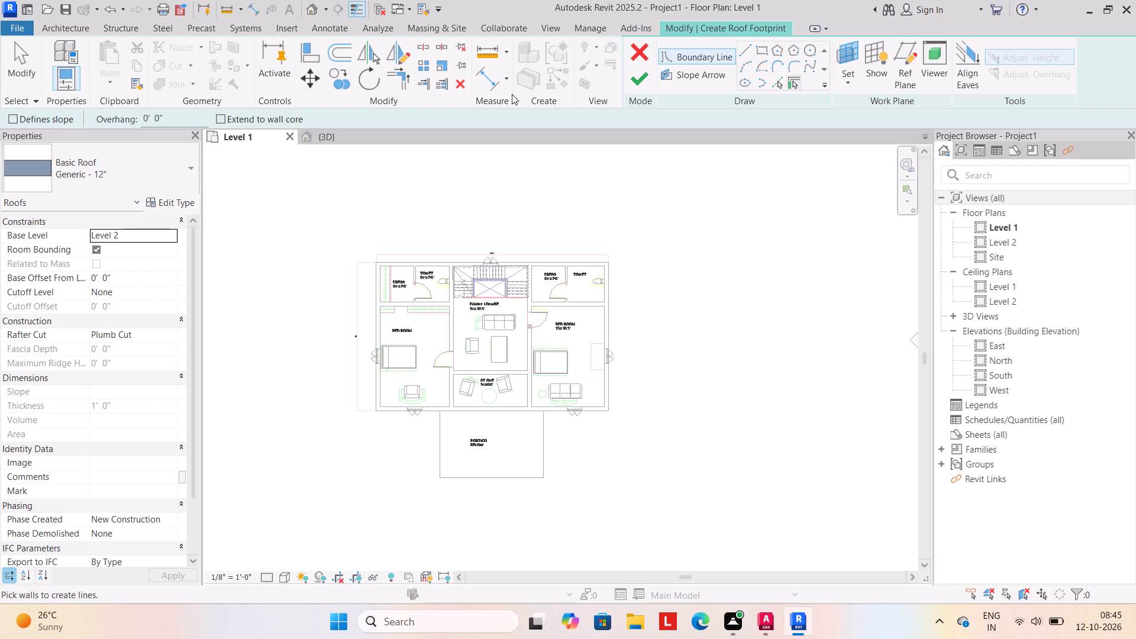
pyautogui.click(759, 46)
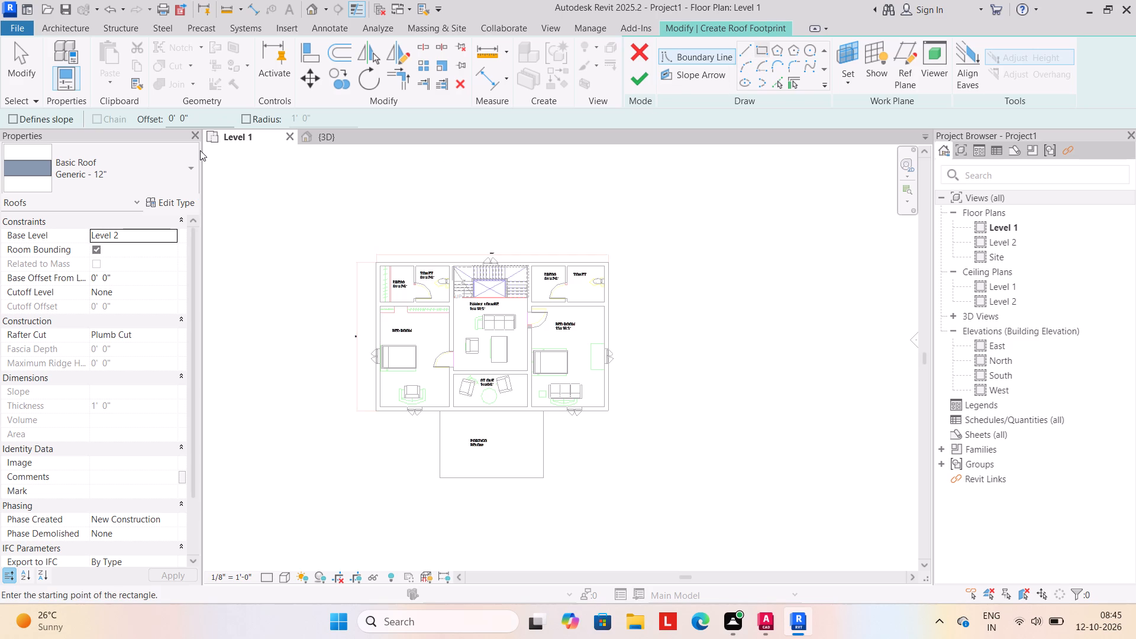
pyautogui.click(212, 113)
pyautogui.press('BackSpace')
pyautogui.press('BackSpace')
pyautogui.press('BackSpace')
pyautogui.press('BackSpace')
pyautogui.press('BackSpace')
pyautogui.press('BackSpace')
pyautogui.press('BackSpace')
pyautogui.press('BackSpace')
pyautogui.write("2'")
pyautogui.press('Return')
# Set the structure layer thickness of the Generic - 12" basic roof type to 6".
pyautogui.scroll(1, 478, 325)
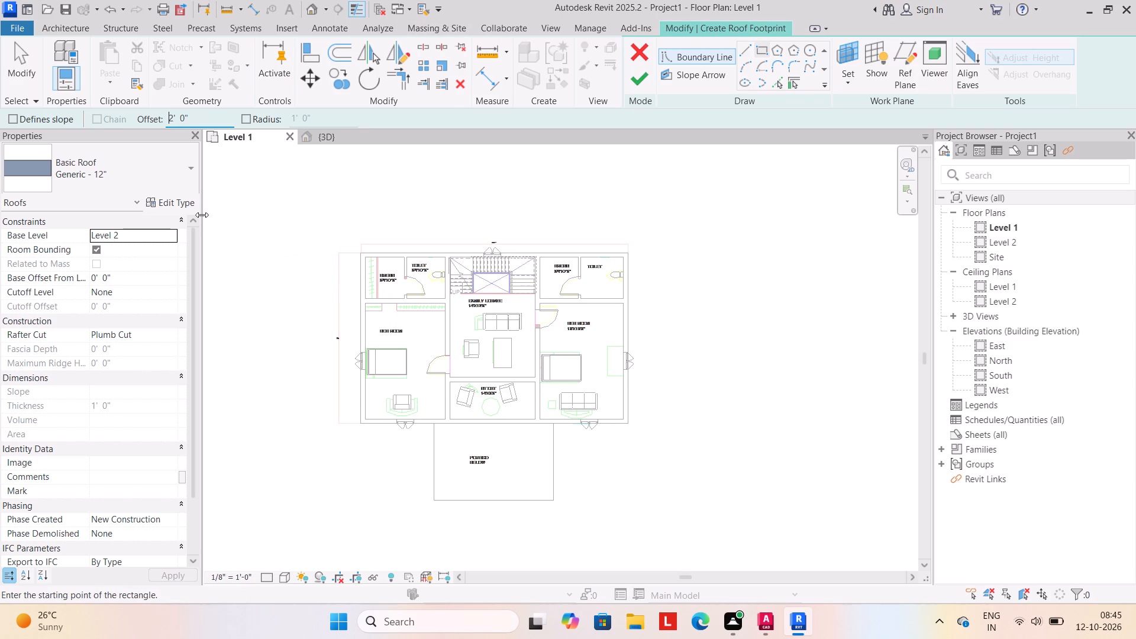
pyautogui.click(179, 208)
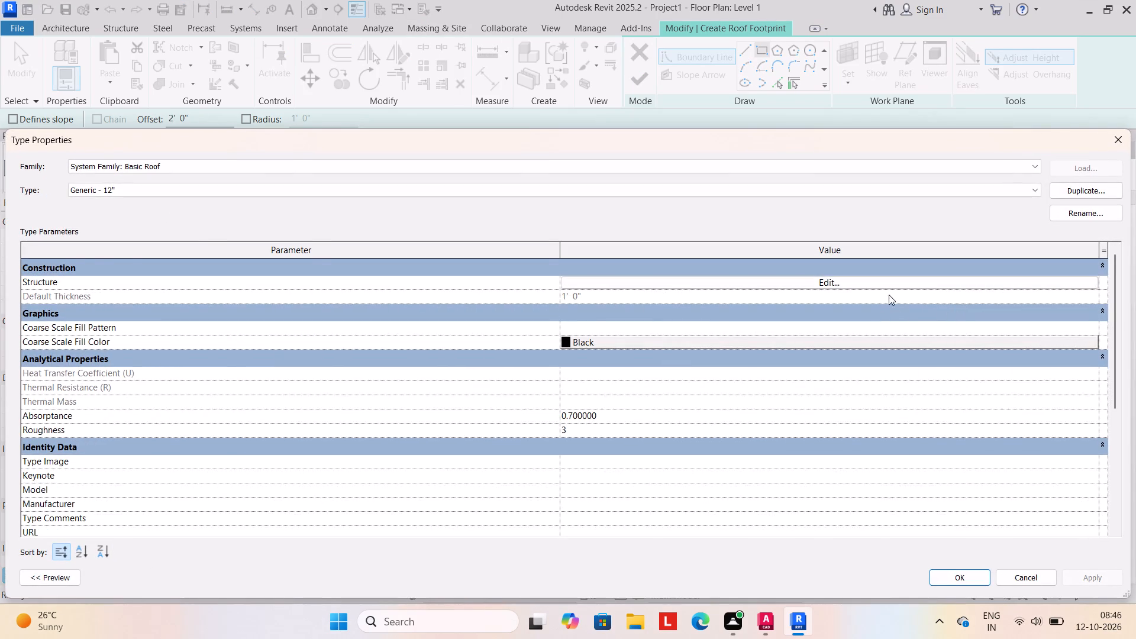
pyautogui.click(889, 287)
pyautogui.click(619, 281)
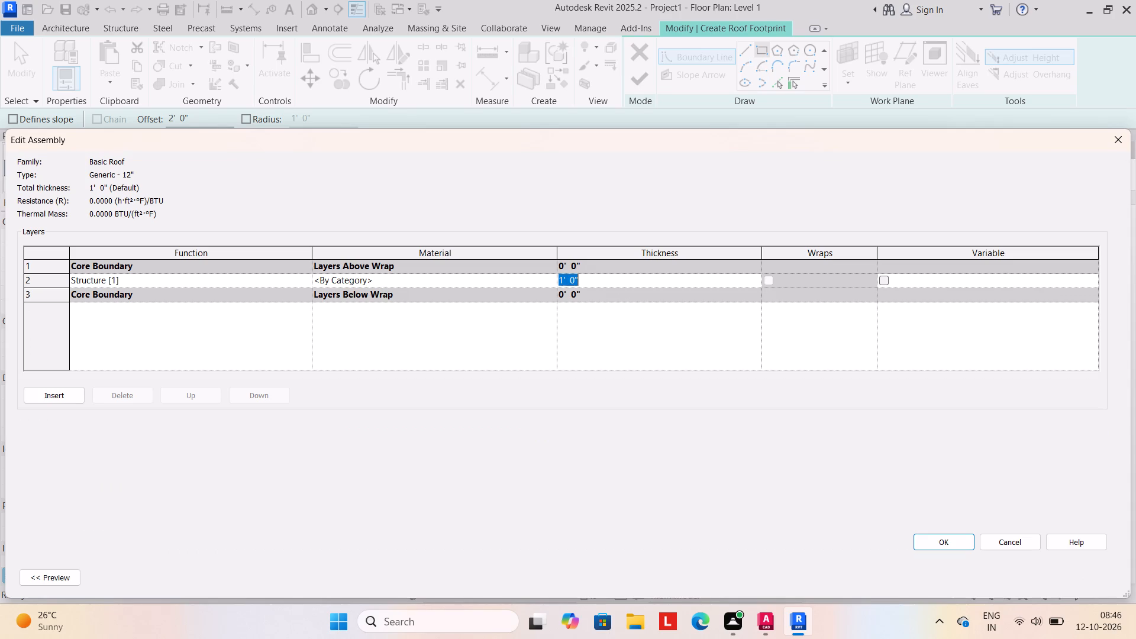
pyautogui.write('6"')
pyautogui.press('Return')
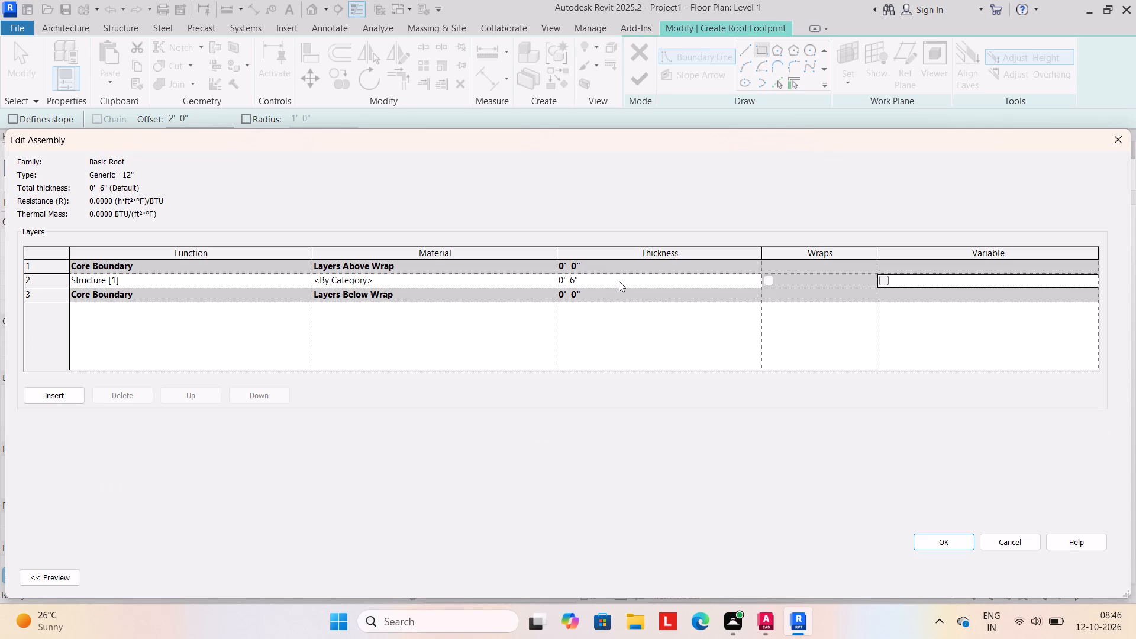
pyautogui.click(944, 539)
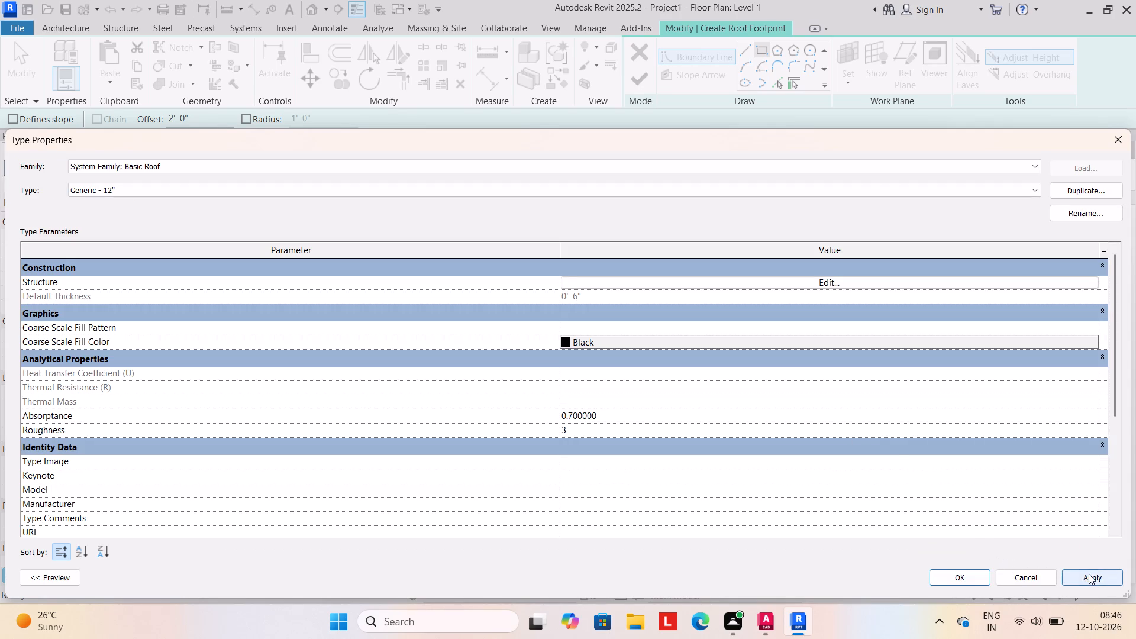
pyautogui.click(1091, 576)
pyautogui.click(943, 575)
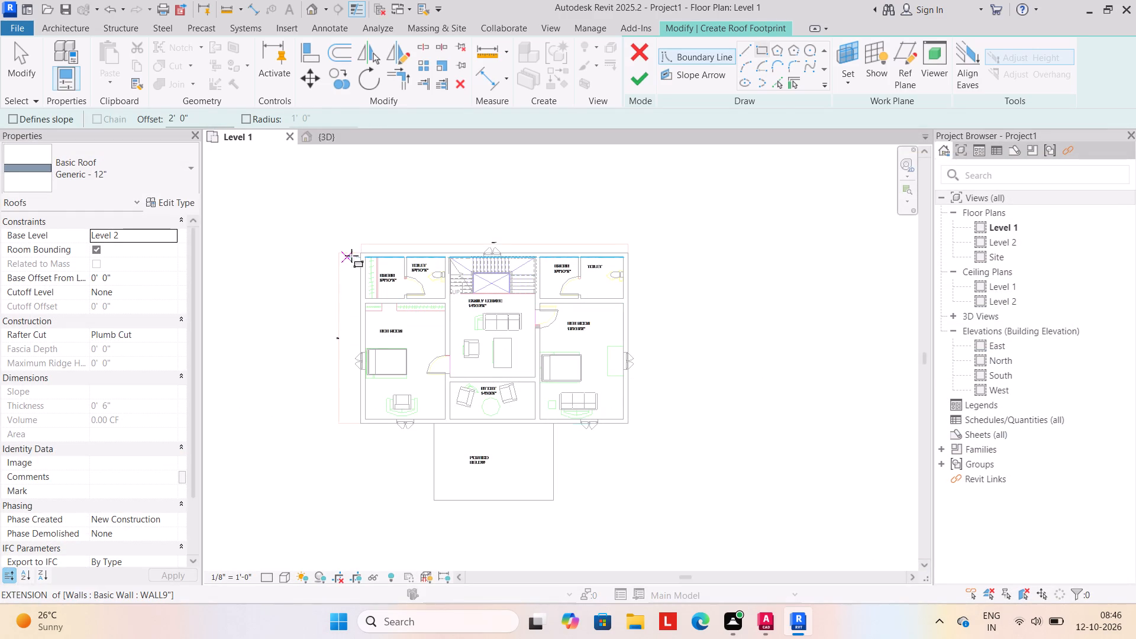
# Draw the rectangular roof boundary between the house's northwest and southeast outer wall corners and finish the flat roof.
pyautogui.scroll(1, 402, 262)
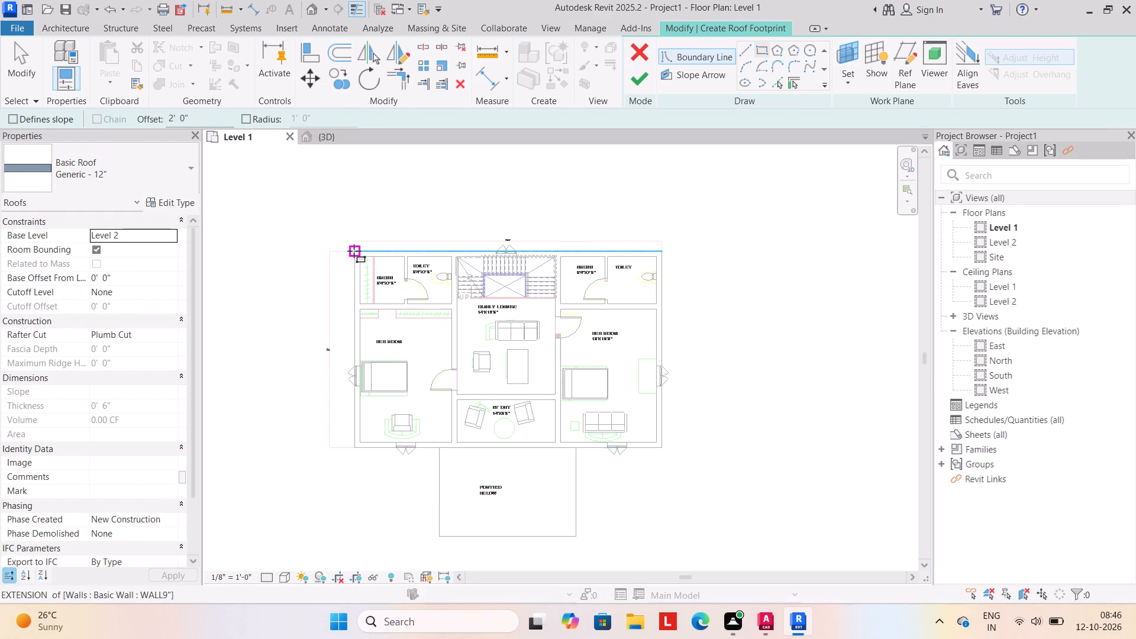
pyautogui.click(354, 251)
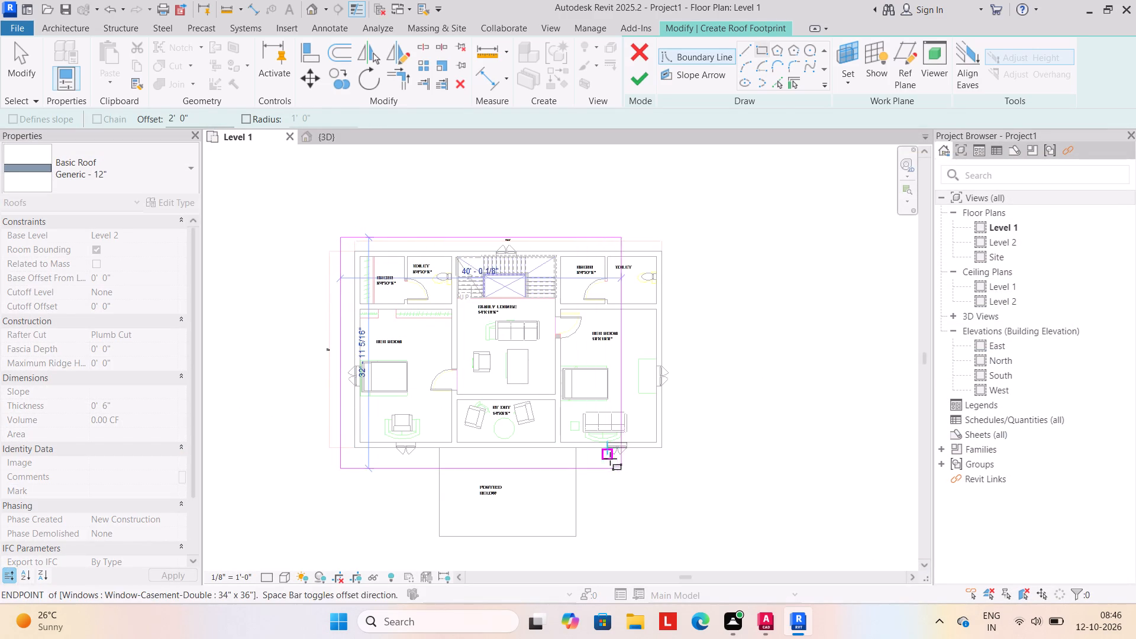
pyautogui.click(660, 448)
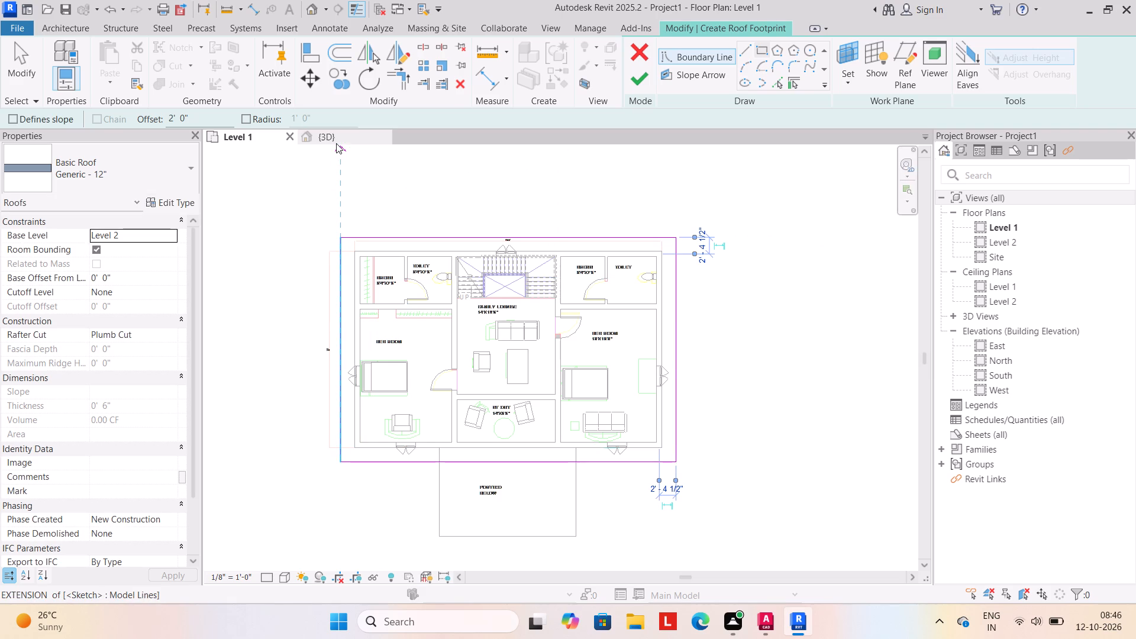
pyautogui.click(334, 138)
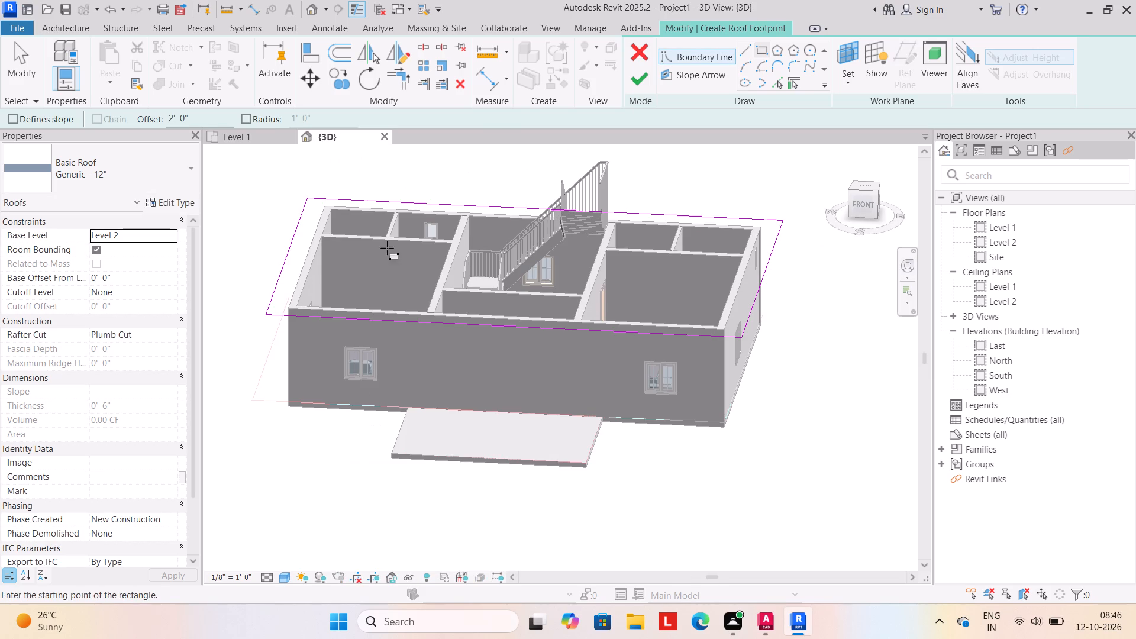
pyautogui.click(641, 80)
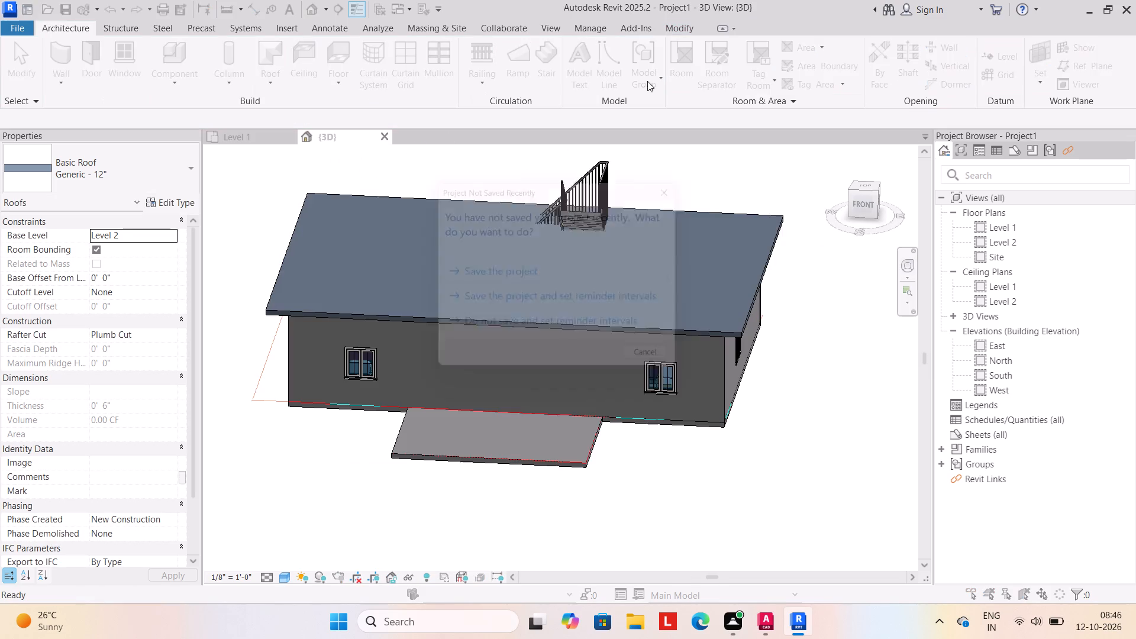
pyautogui.click(686, 184)
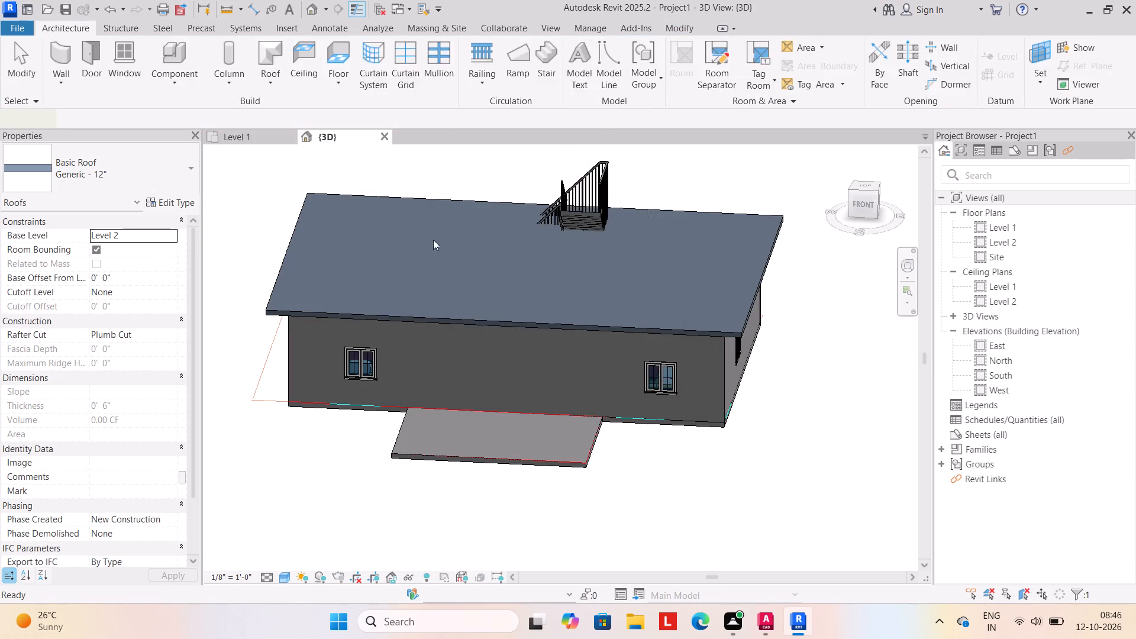
# Open the assembled stair for editing in the Level 1 plan and examine its run and riser numbering.
pyautogui.click(235, 130)
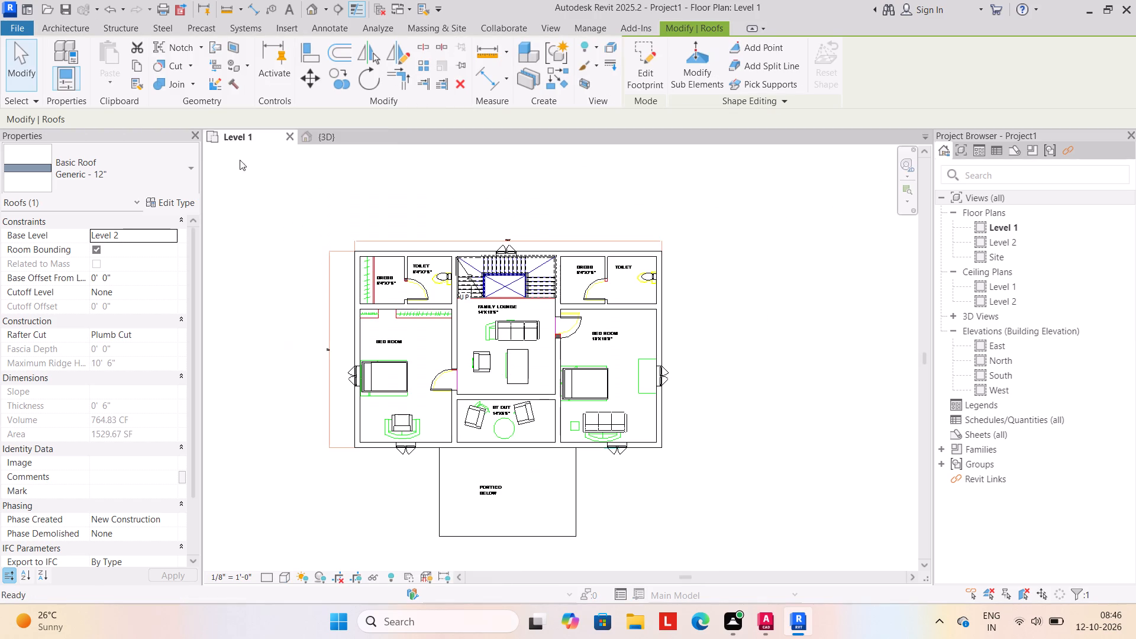
pyautogui.click(751, 258)
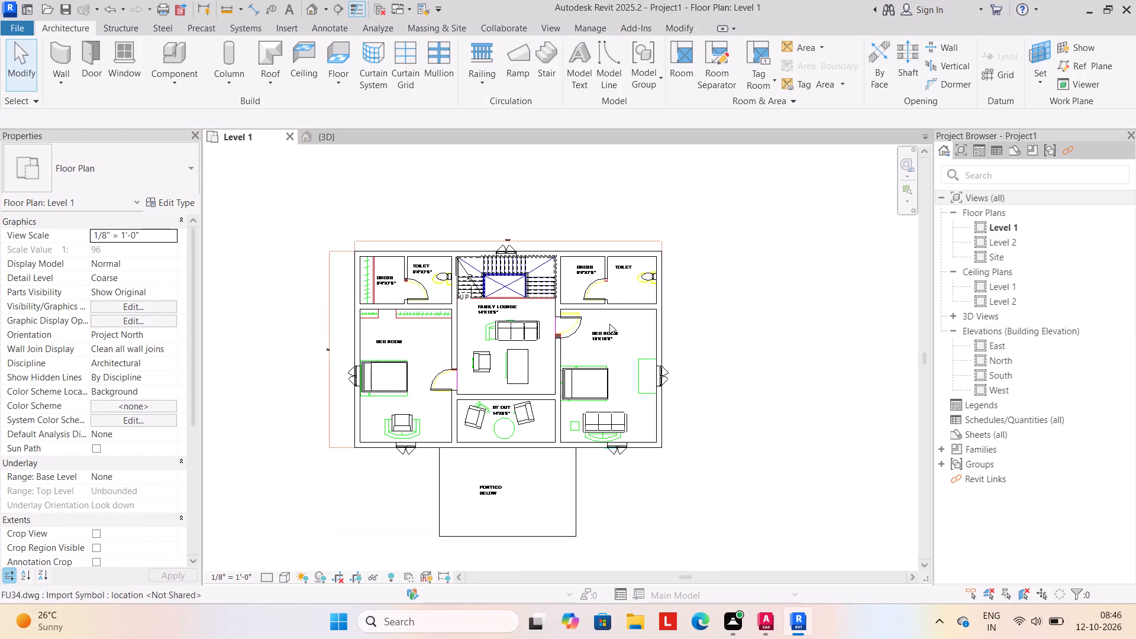
pyautogui.press('Escape')
pyautogui.scroll(5, 532, 294)
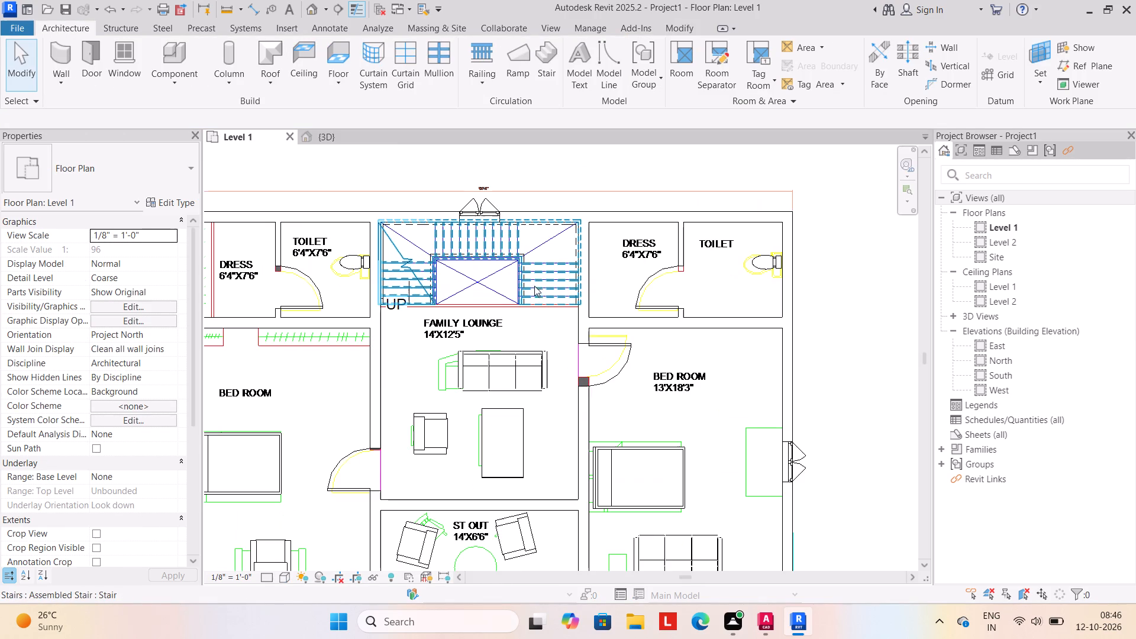
pyautogui.click(539, 289)
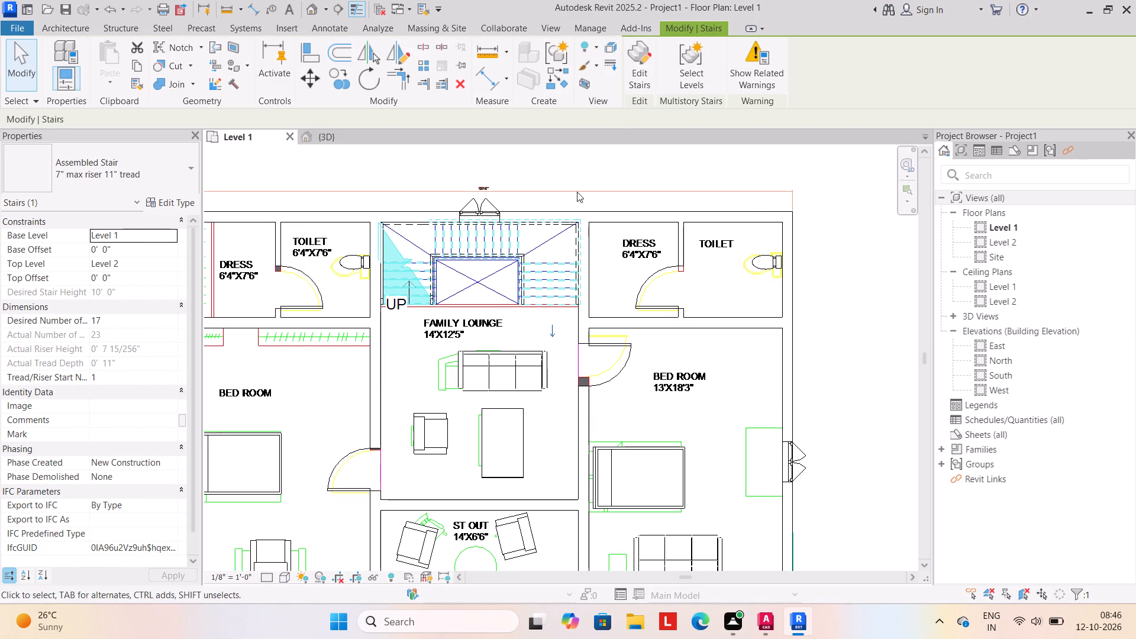
pyautogui.click(643, 77)
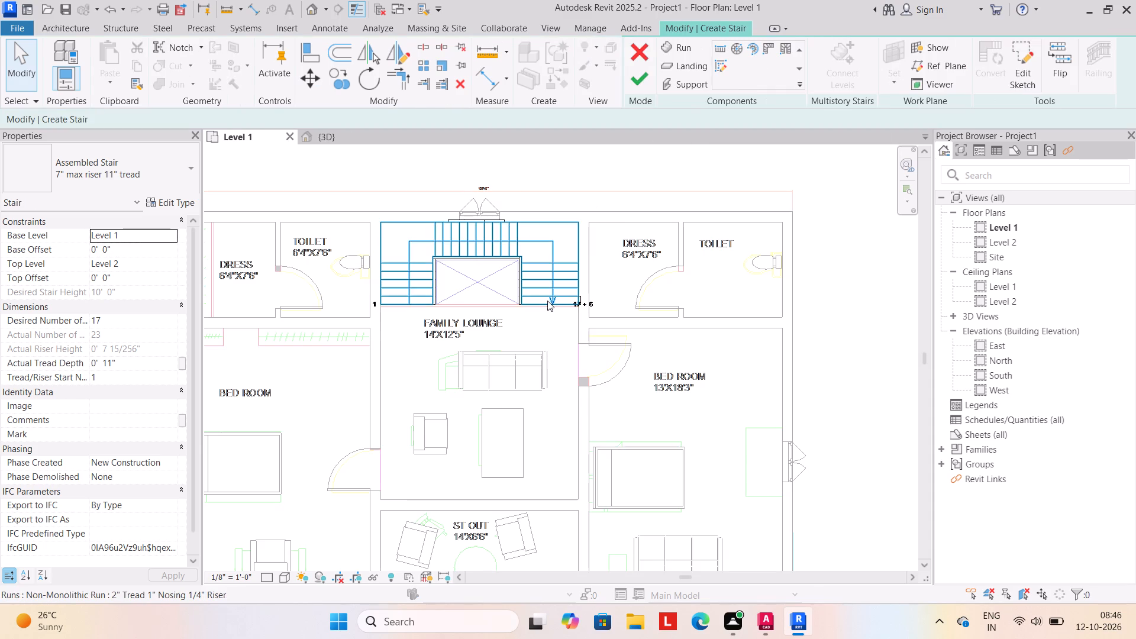
pyautogui.click(547, 301)
pyautogui.scroll(6, 561, 274)
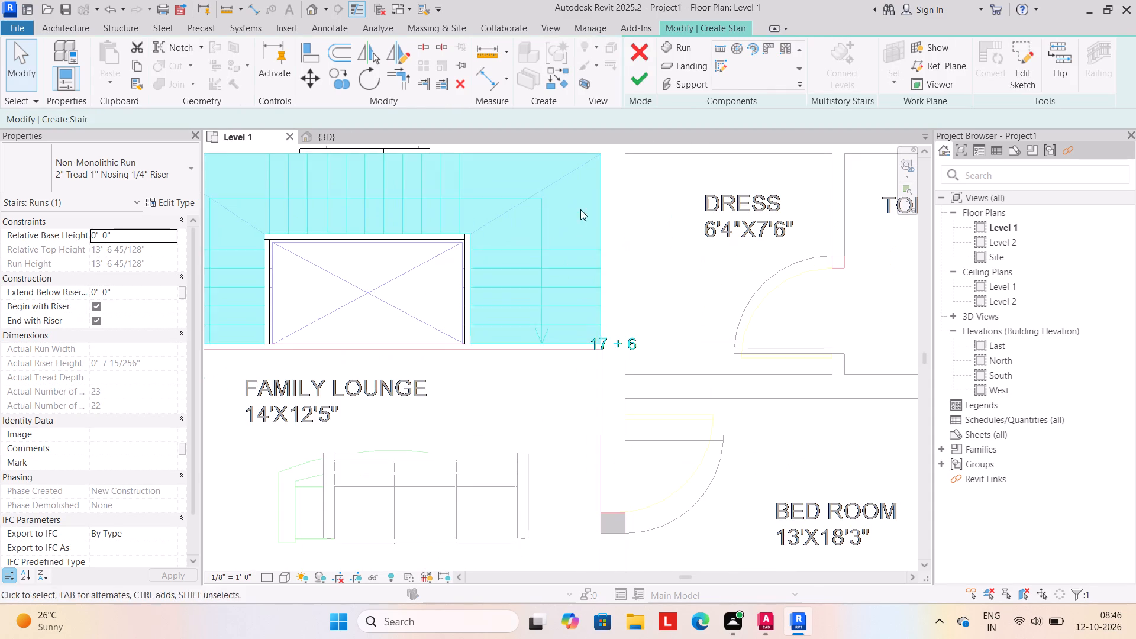
pyautogui.scroll(-2, 519, 333)
pyautogui.moveTo(519, 333); pyautogui.dragTo(577, 299, button='middle')
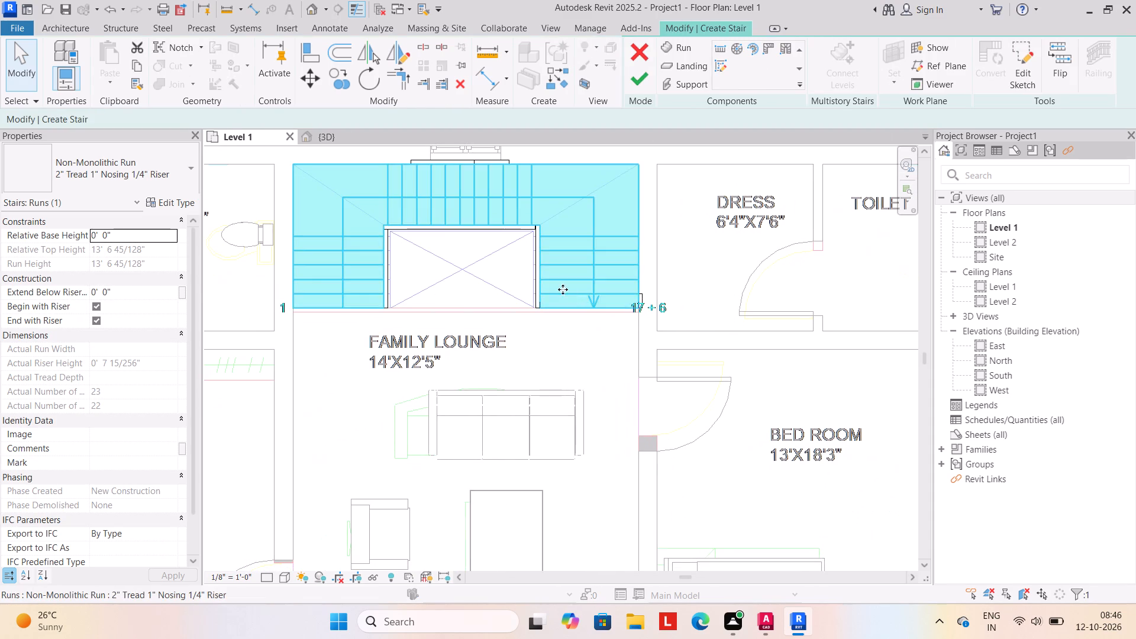
pyautogui.click(643, 78)
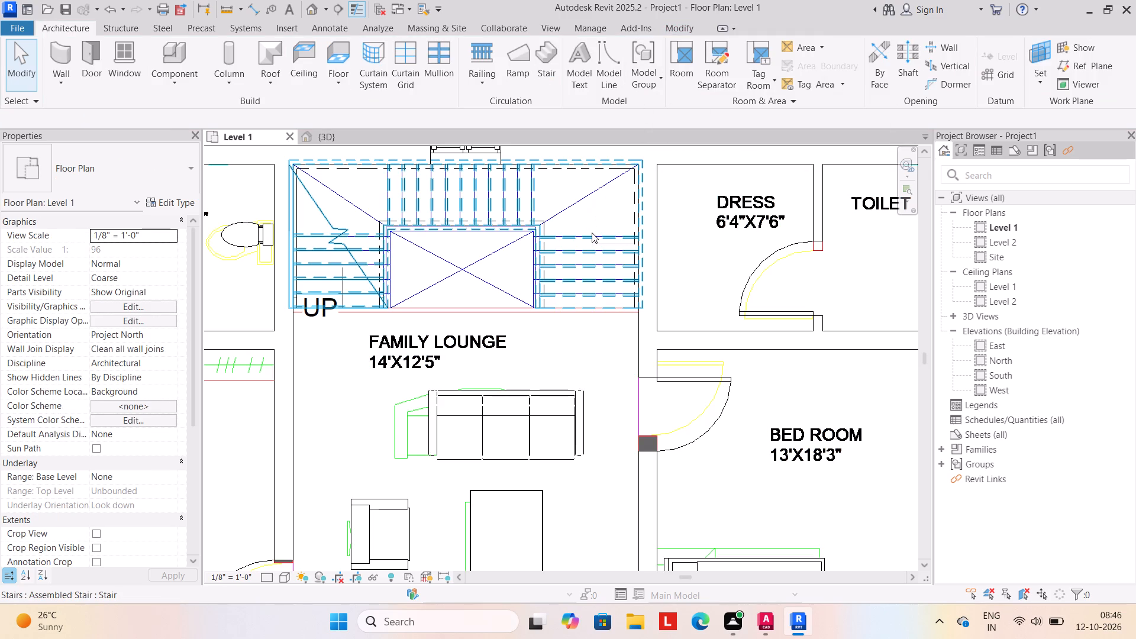
pyautogui.click(592, 233)
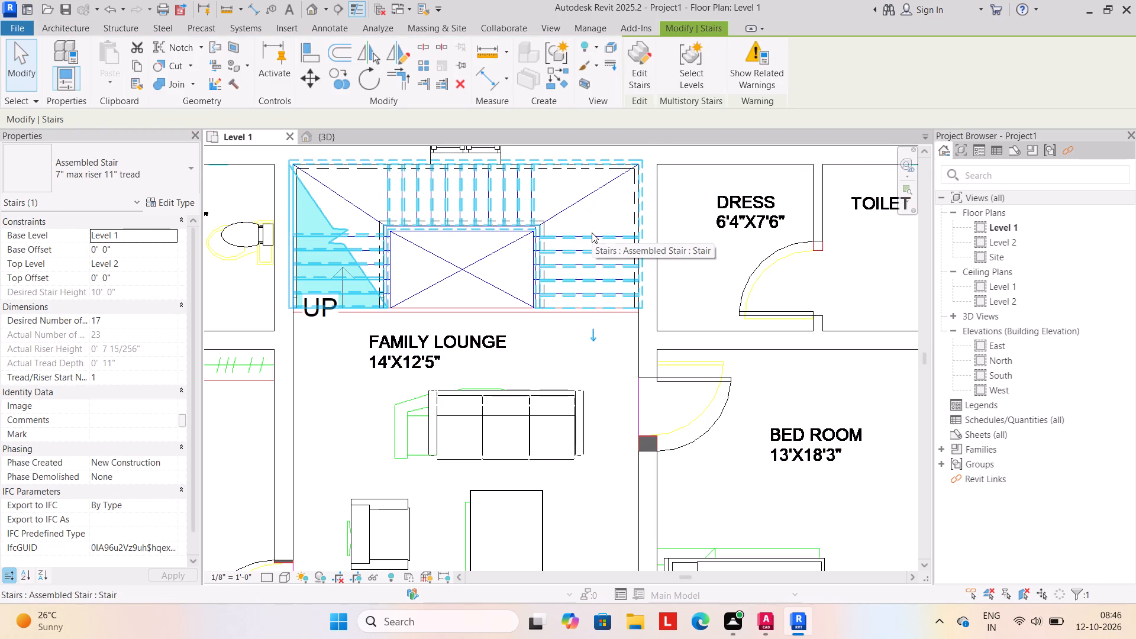
pyautogui.click(635, 76)
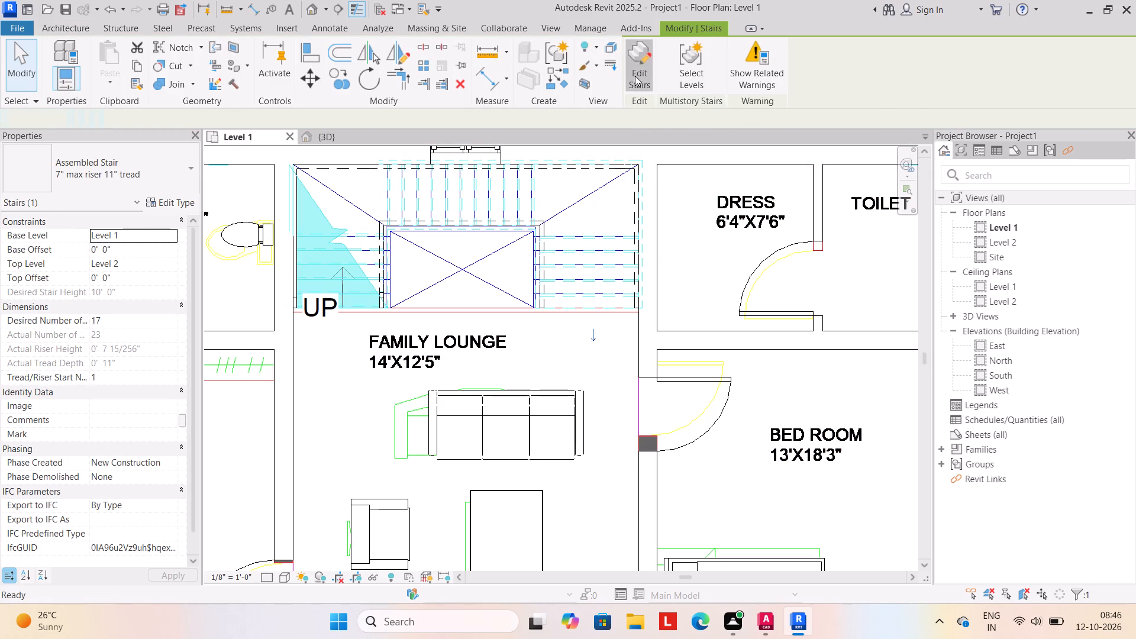
pyautogui.click(593, 231)
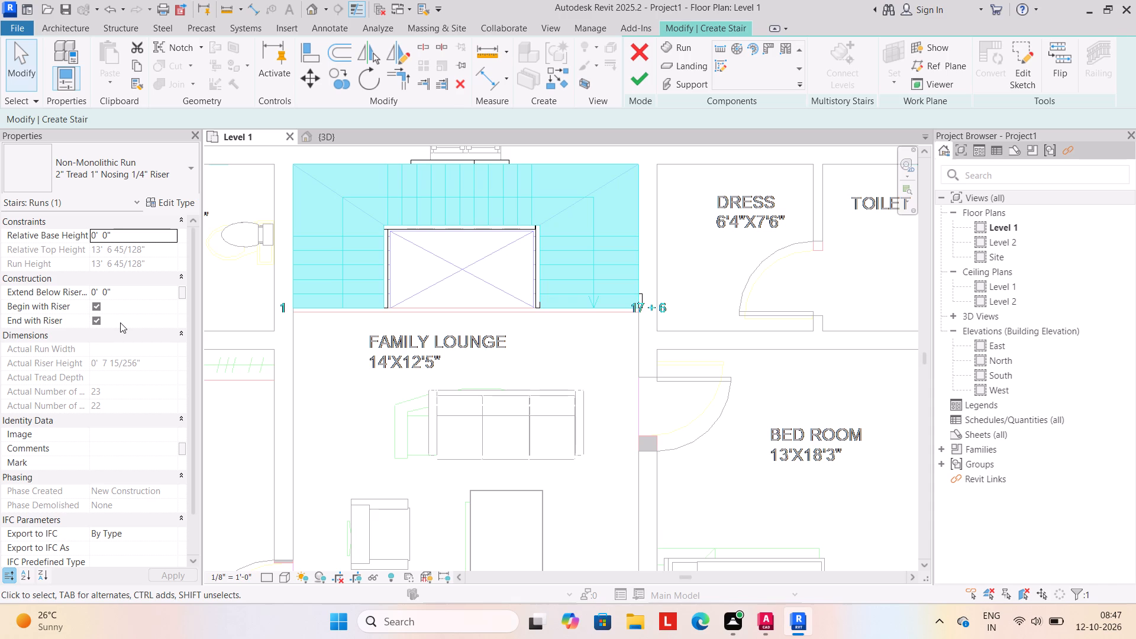
pyautogui.press('Escape')
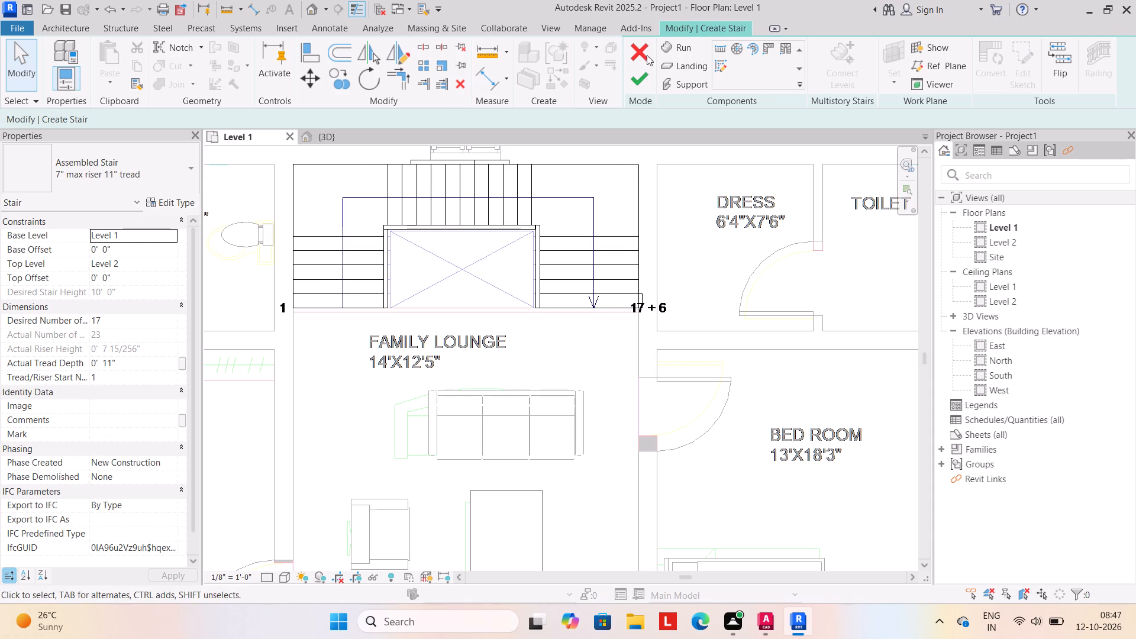
pyautogui.click(640, 77)
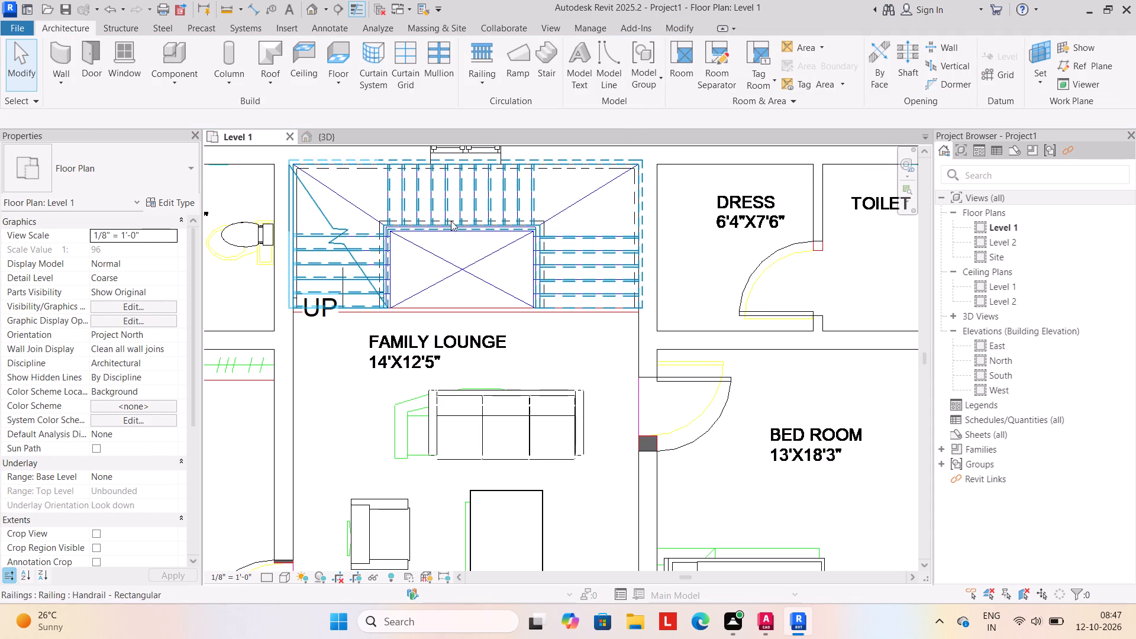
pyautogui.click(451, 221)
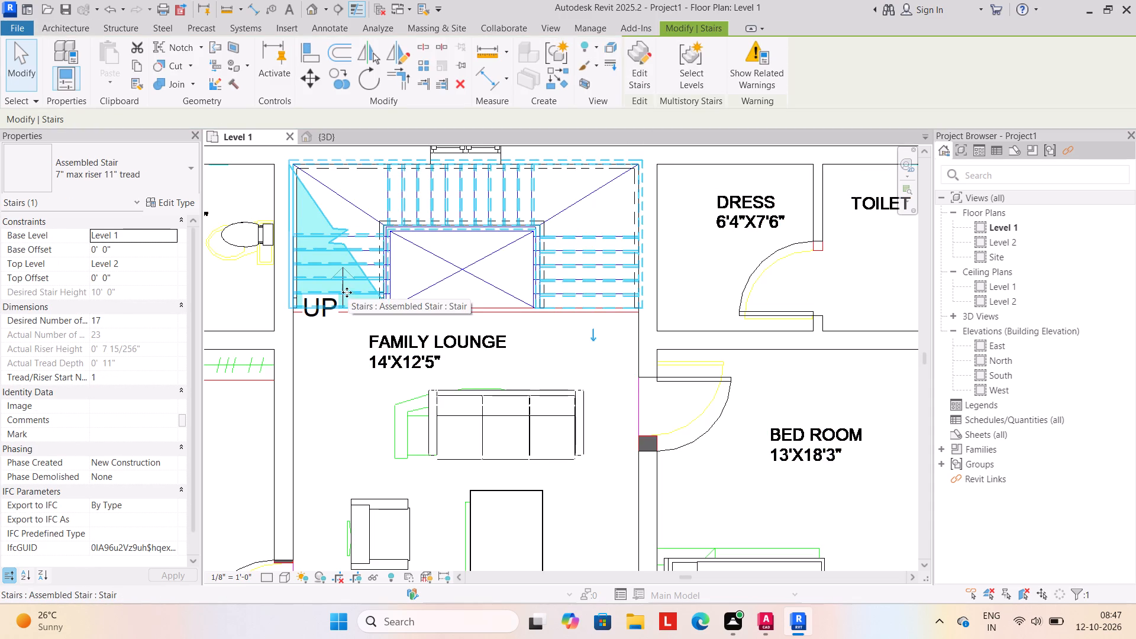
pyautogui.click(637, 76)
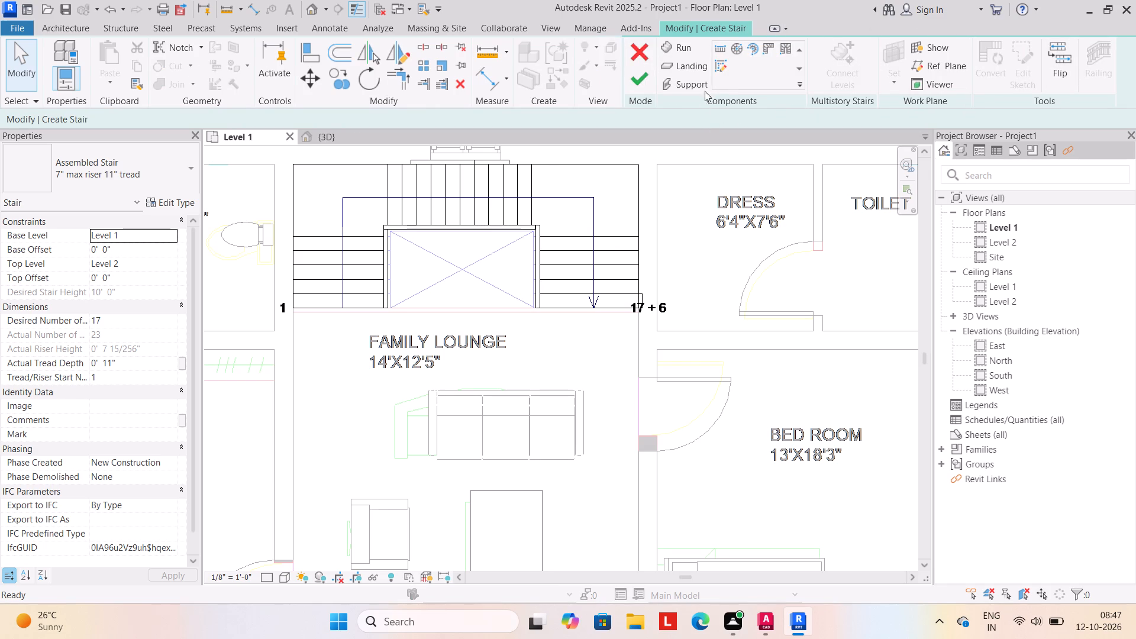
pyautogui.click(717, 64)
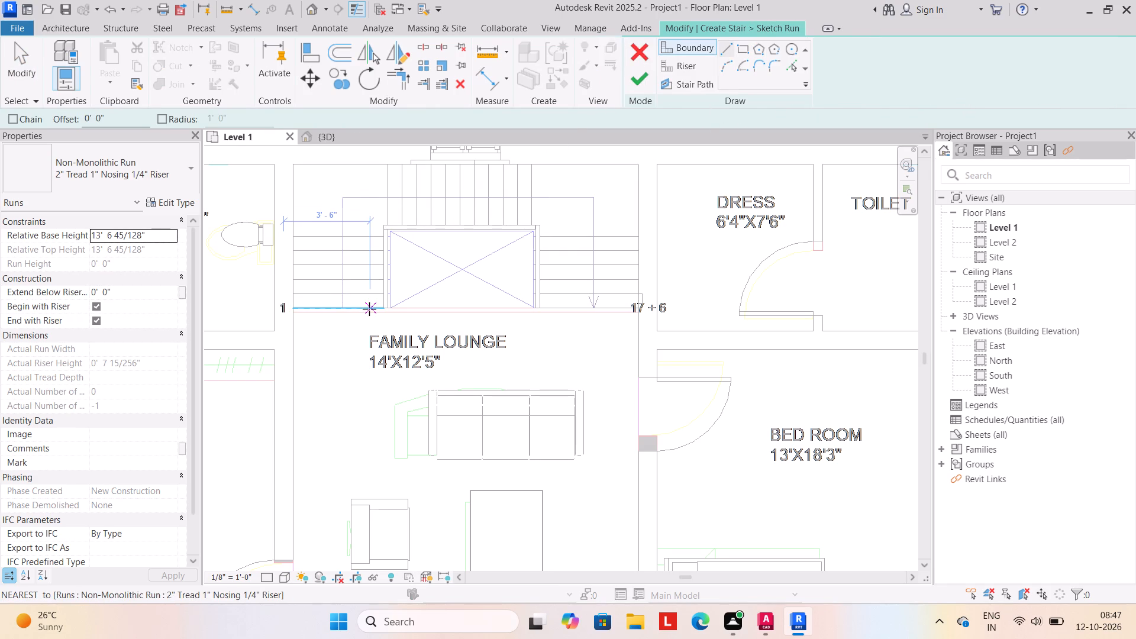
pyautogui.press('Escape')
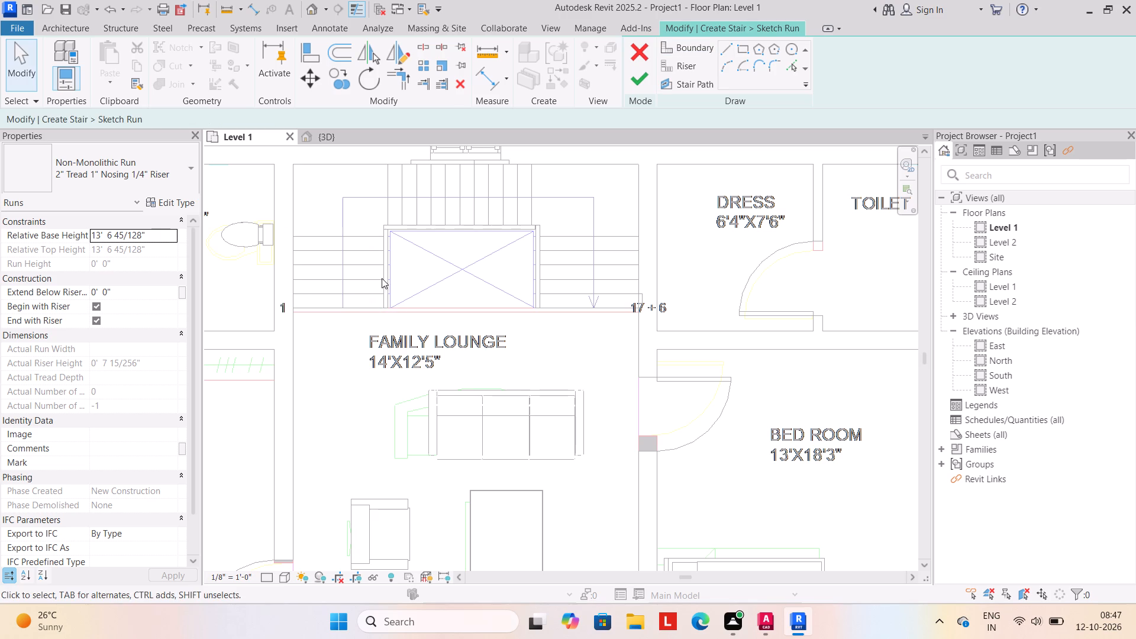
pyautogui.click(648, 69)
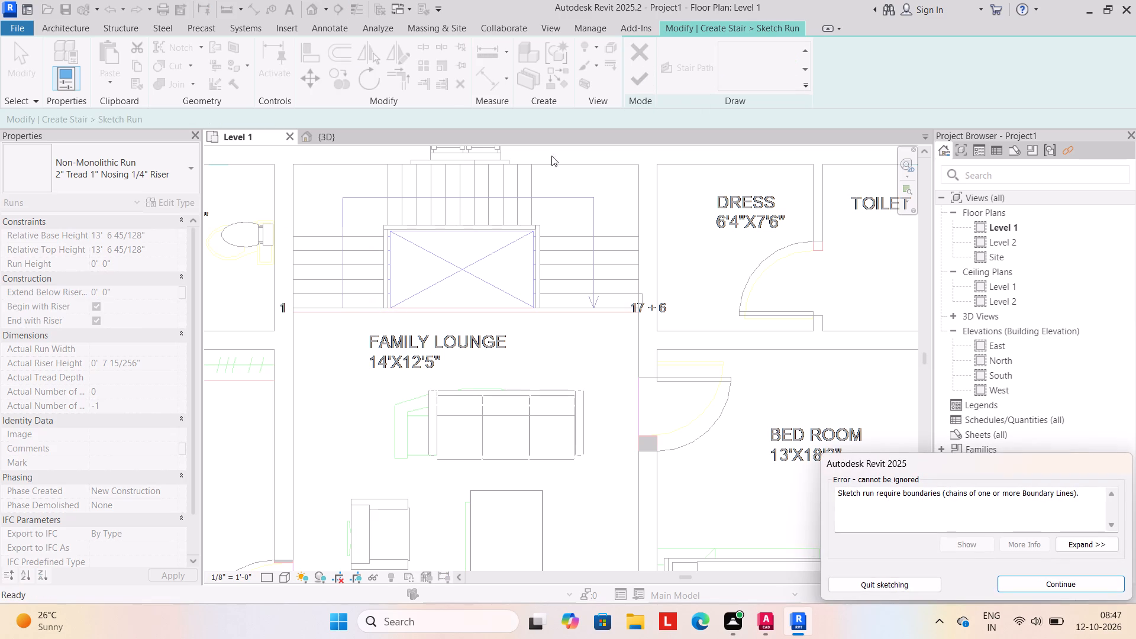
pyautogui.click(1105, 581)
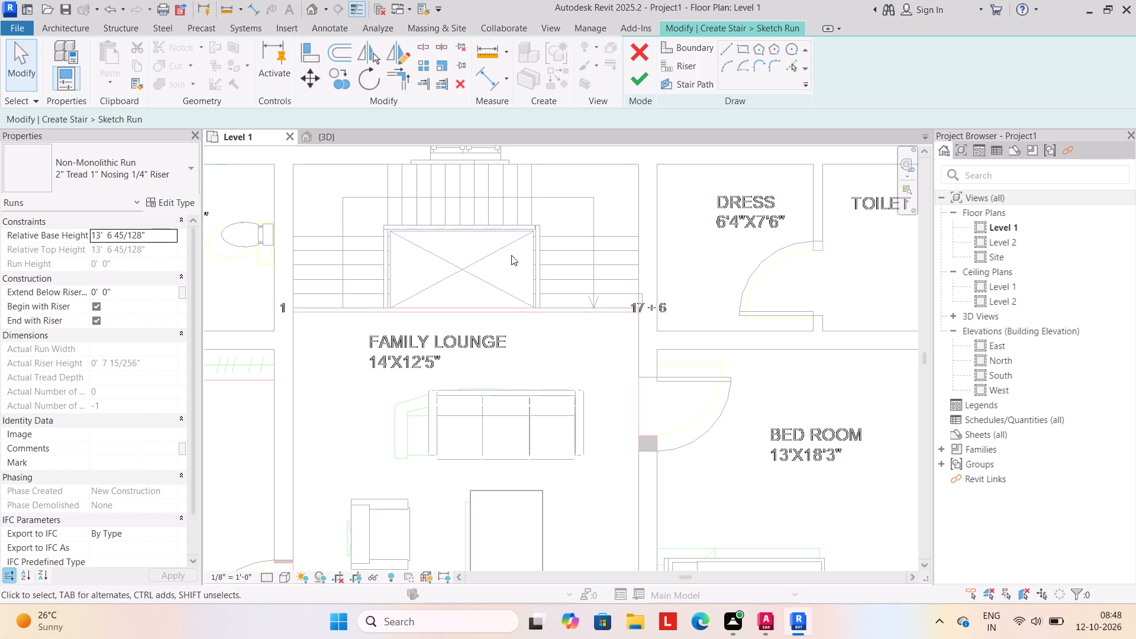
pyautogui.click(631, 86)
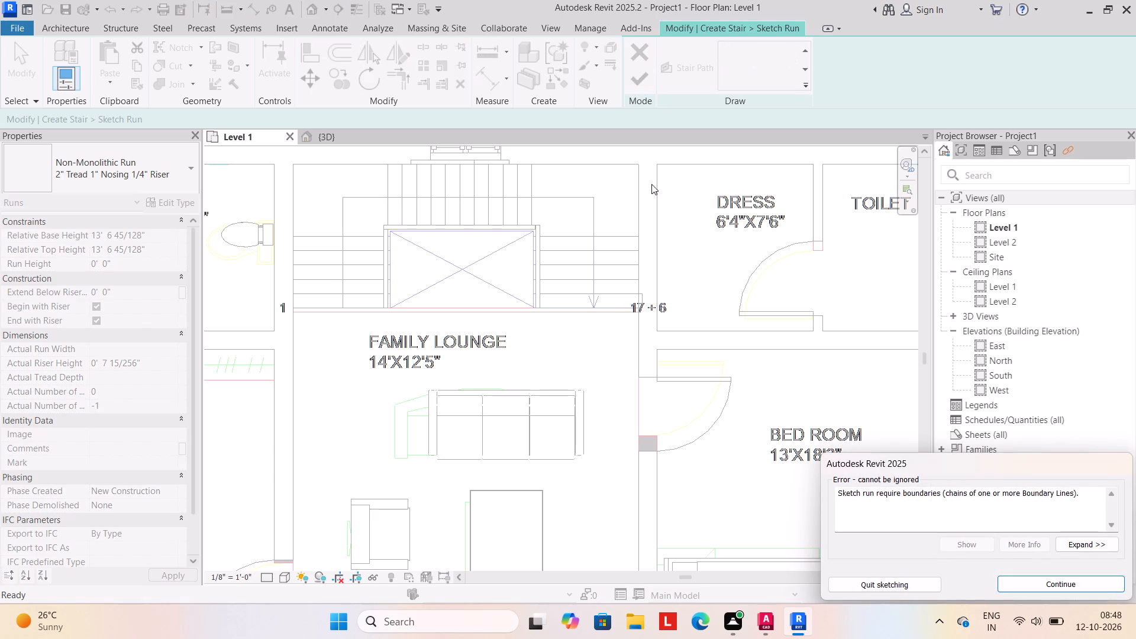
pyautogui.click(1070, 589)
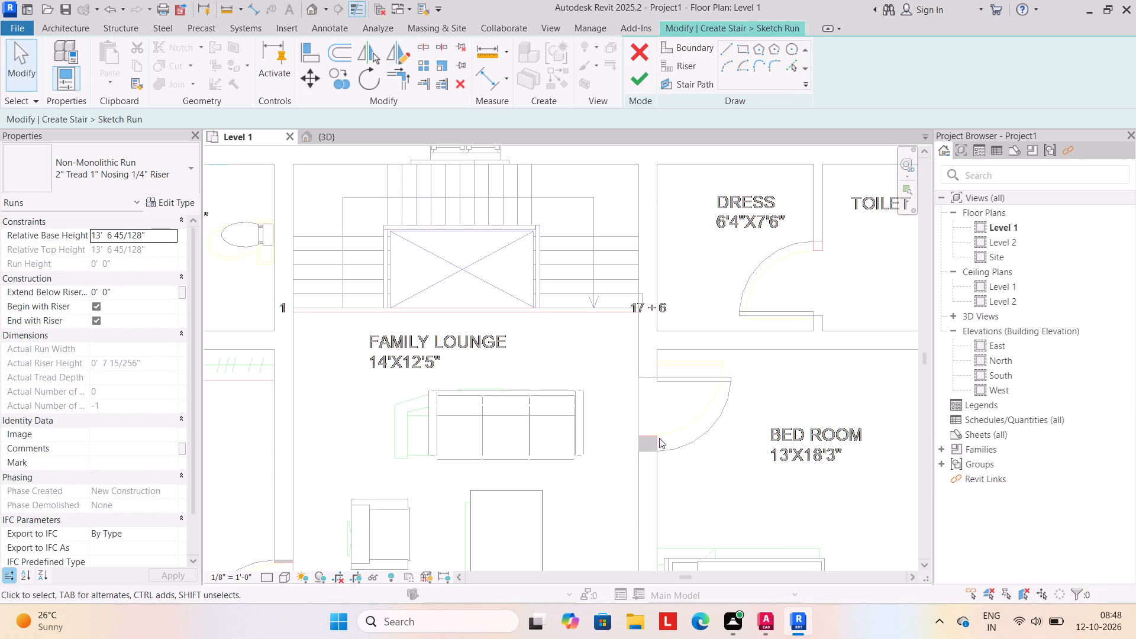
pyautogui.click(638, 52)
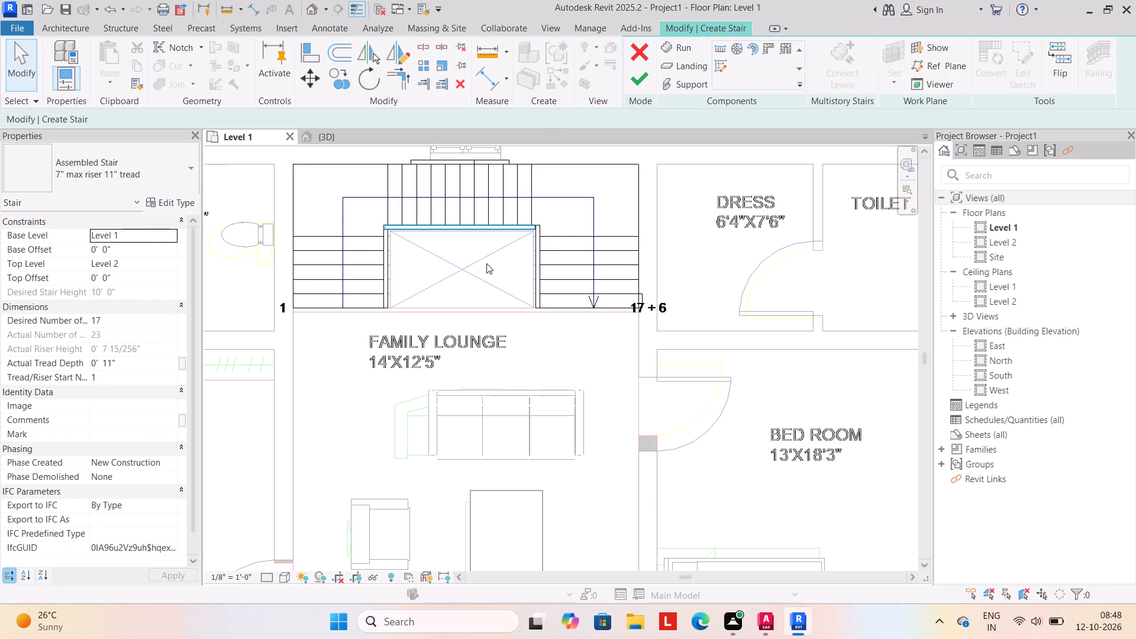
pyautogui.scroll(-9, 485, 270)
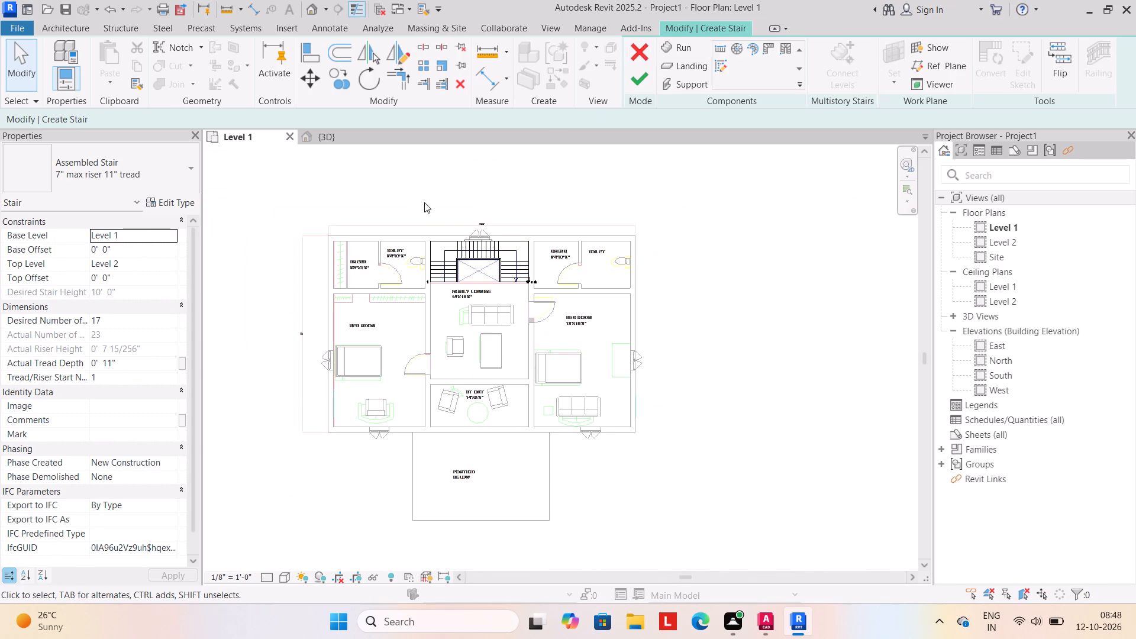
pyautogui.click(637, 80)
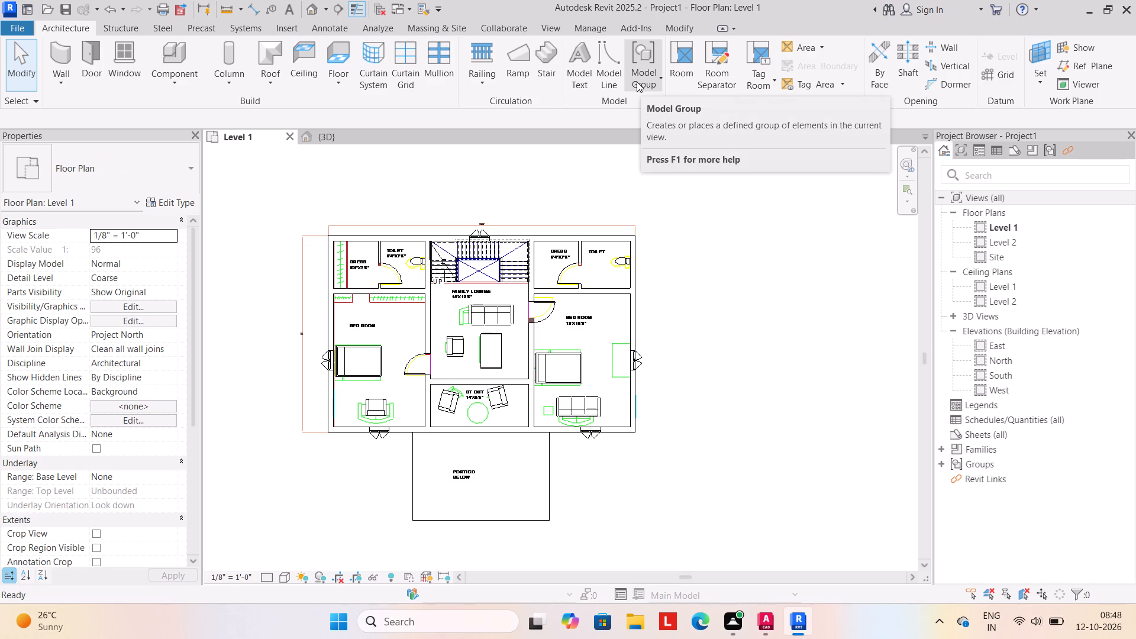
# Examine the stair and the flat roof above it from several sides in the 3D view.
pyautogui.click(341, 140)
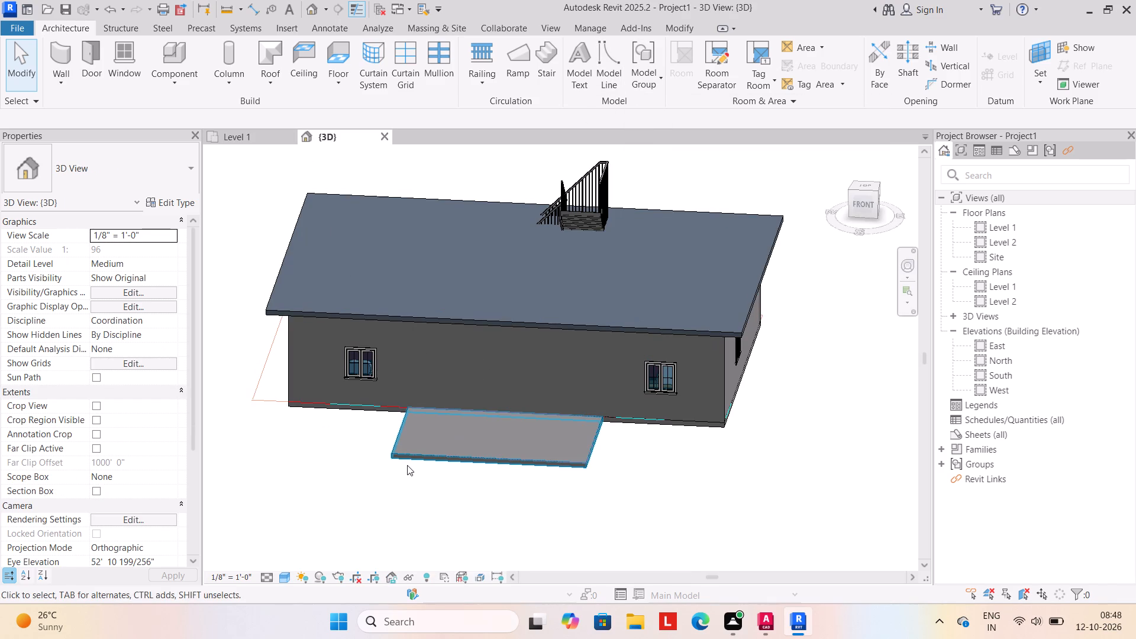
pyautogui.keyDown('shift'); pyautogui.moveTo(405, 443); pyautogui.dragTo(489, 436, button='middle'); pyautogui.keyUp('shift')
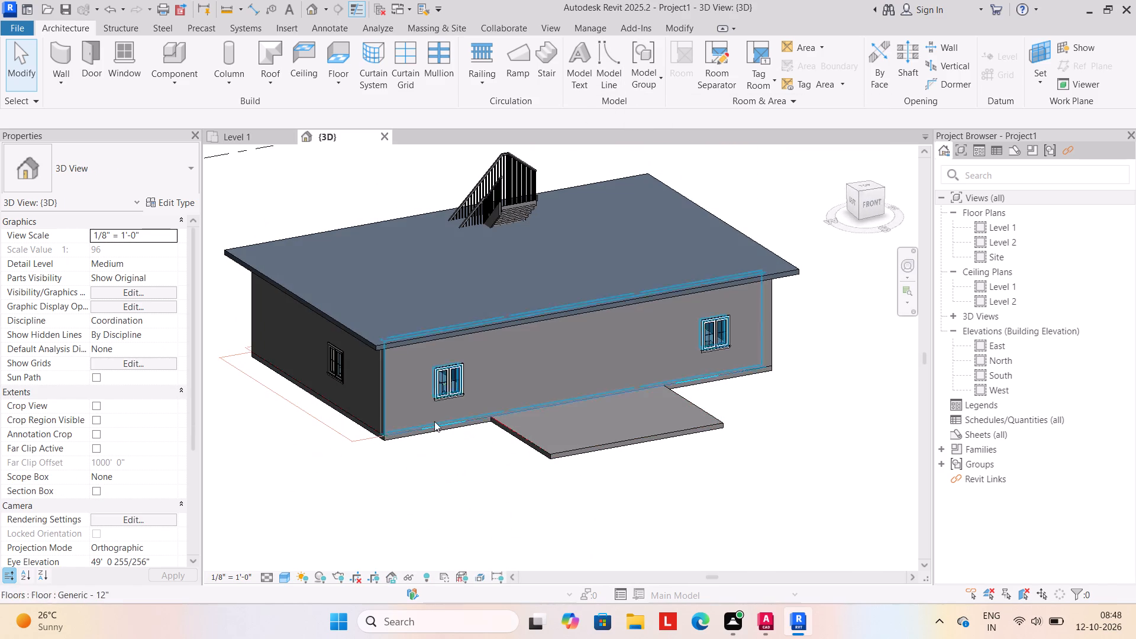
pyautogui.keyDown('shift'); pyautogui.moveTo(386, 421); pyautogui.dragTo(667, 477, button='middle'); pyautogui.keyUp('shift')
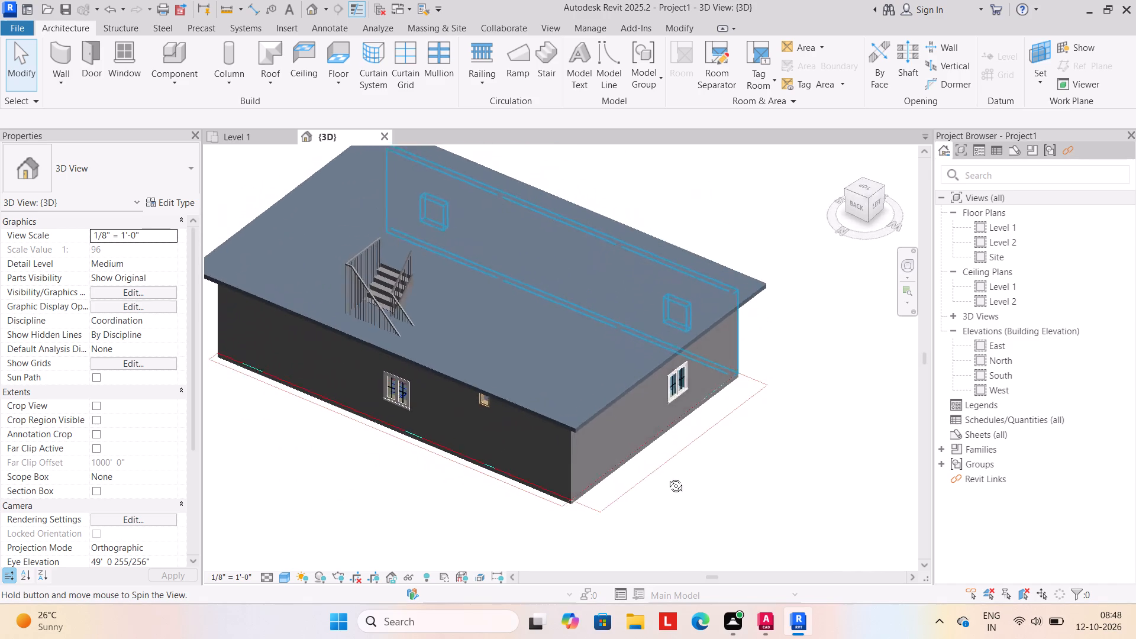
pyautogui.keyDown('shift'); pyautogui.moveTo(667, 477); pyautogui.dragTo(715, 472, button='middle'); pyautogui.keyUp('shift')
pyautogui.keyDown('shift'); pyautogui.moveTo(740, 473); pyautogui.dragTo(520, 508, button='middle'); pyautogui.keyUp('shift')
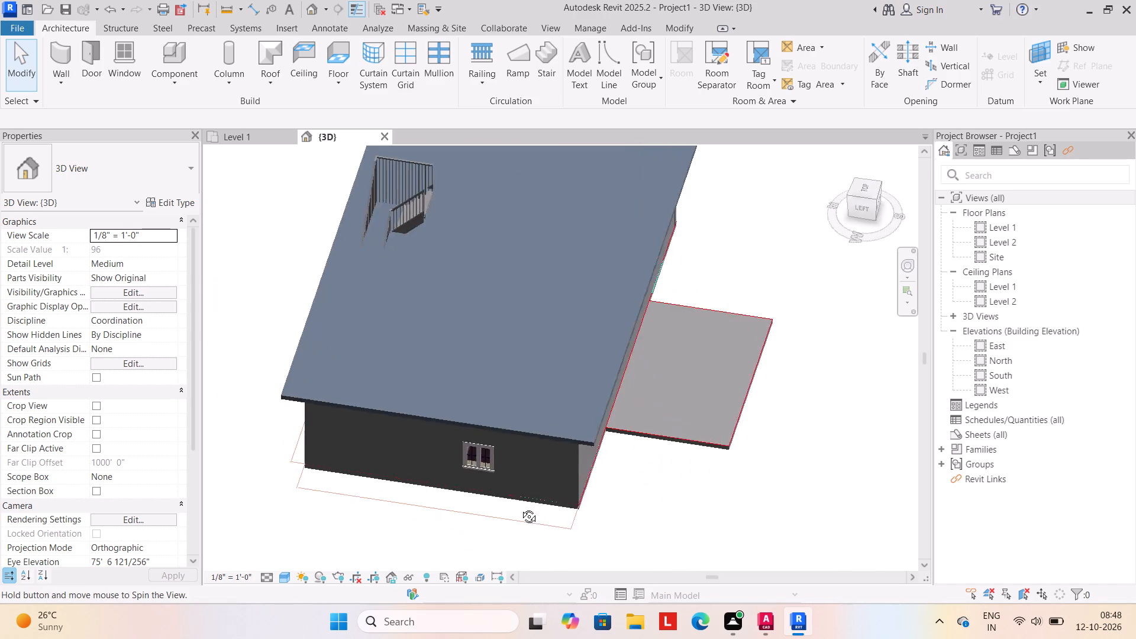
pyautogui.keyDown('shift'); pyautogui.moveTo(520, 508); pyautogui.dragTo(418, 490, button='middle'); pyautogui.keyUp('shift')
pyautogui.keyDown('shift'); pyautogui.moveTo(522, 254); pyautogui.dragTo(496, 384, button='middle'); pyautogui.keyUp('shift')
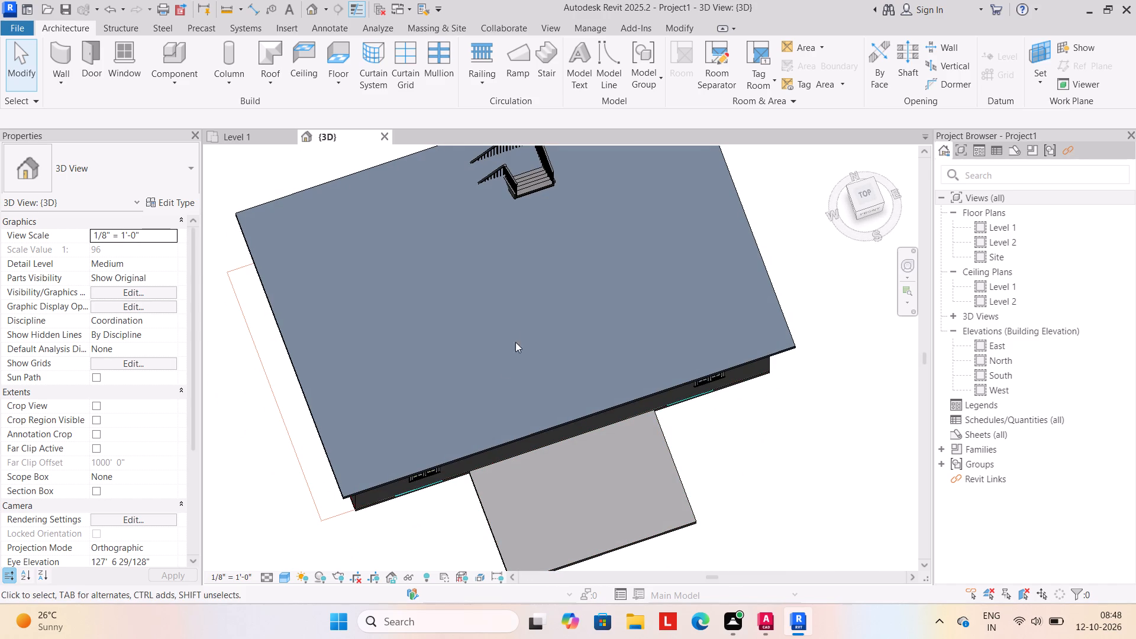
pyautogui.moveTo(560, 194); pyautogui.dragTo(525, 346, button='middle')
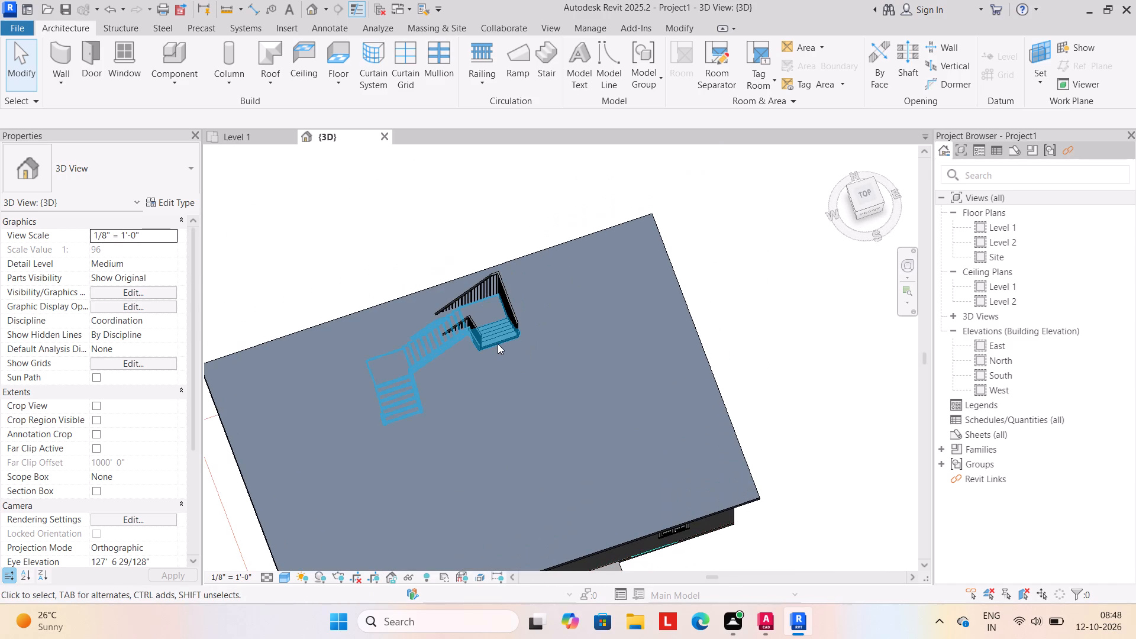
# Try 16 as the assembled stair's desired number of risers in the 3D view, and reduce it to 15.
pyautogui.click(498, 335)
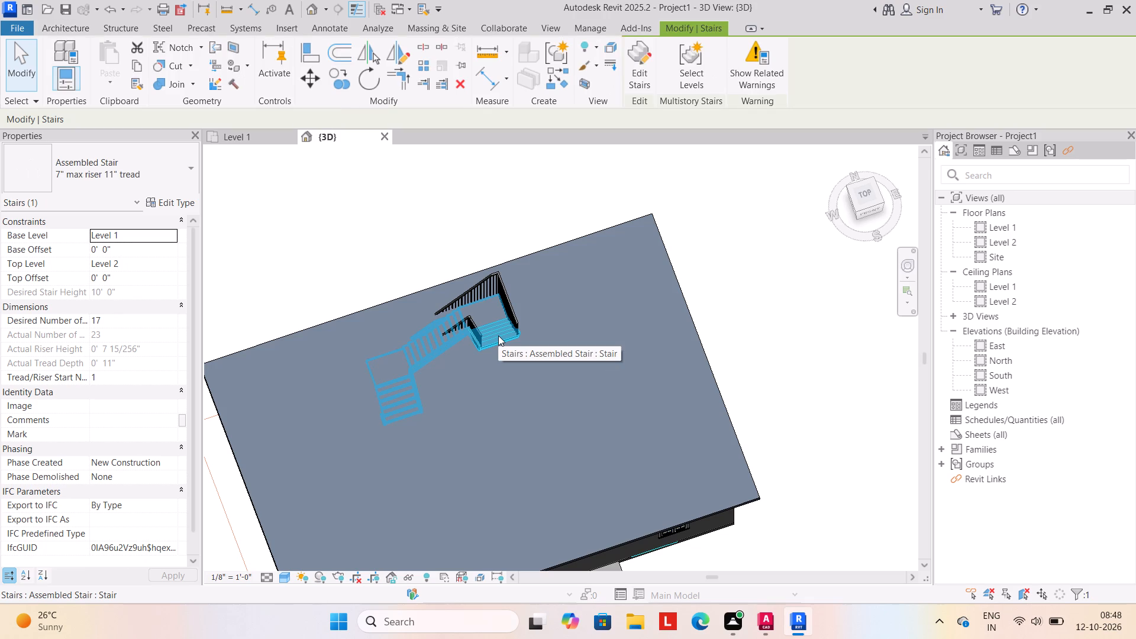
pyautogui.click(143, 321)
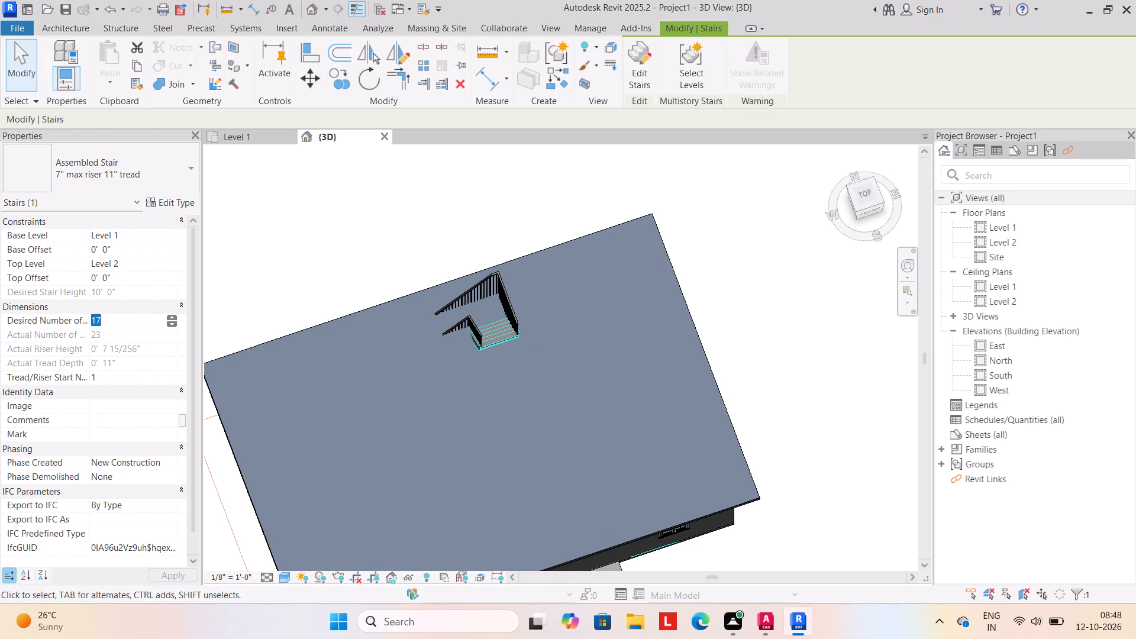
pyautogui.write('16')
pyautogui.press('Return')
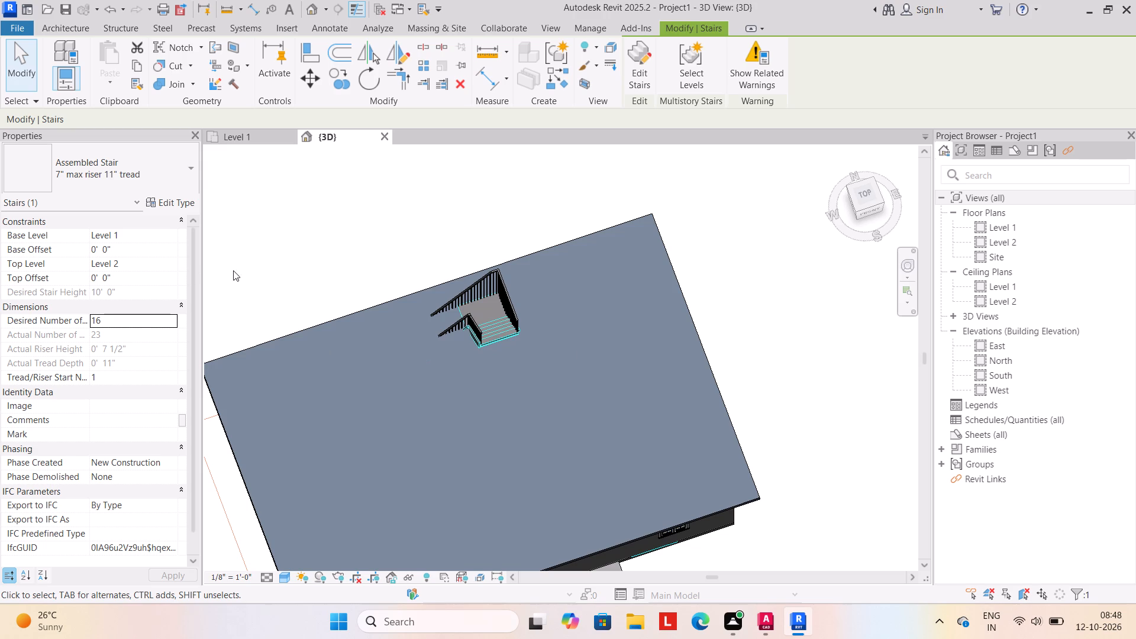
pyautogui.click(128, 324)
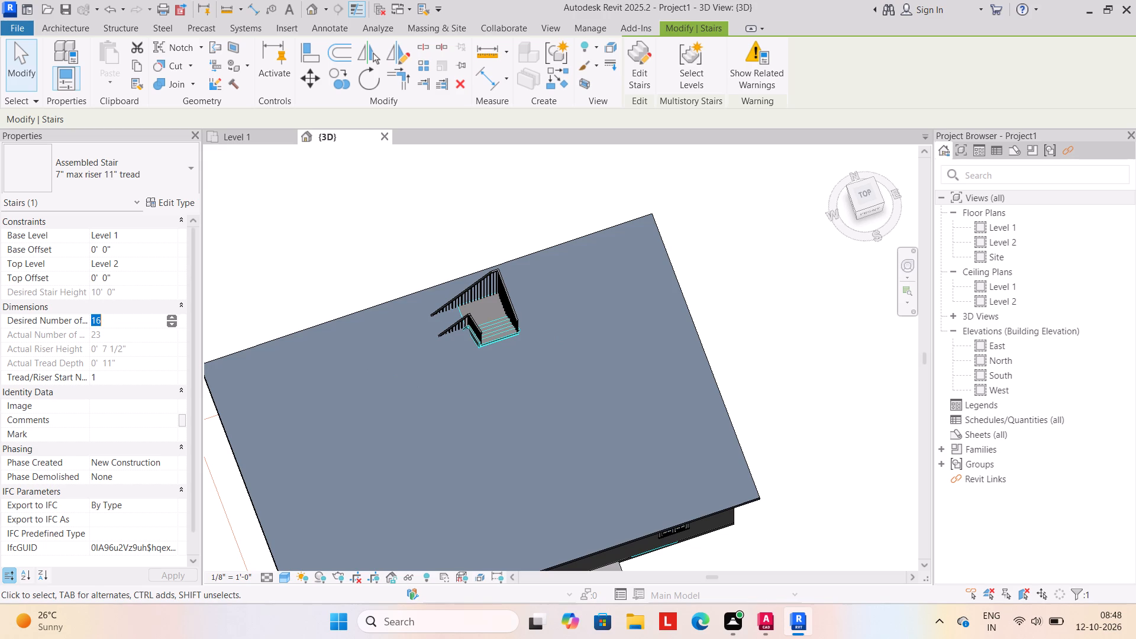
pyautogui.write('15')
pyautogui.press('Return')
pyautogui.scroll(1, 137, 327)
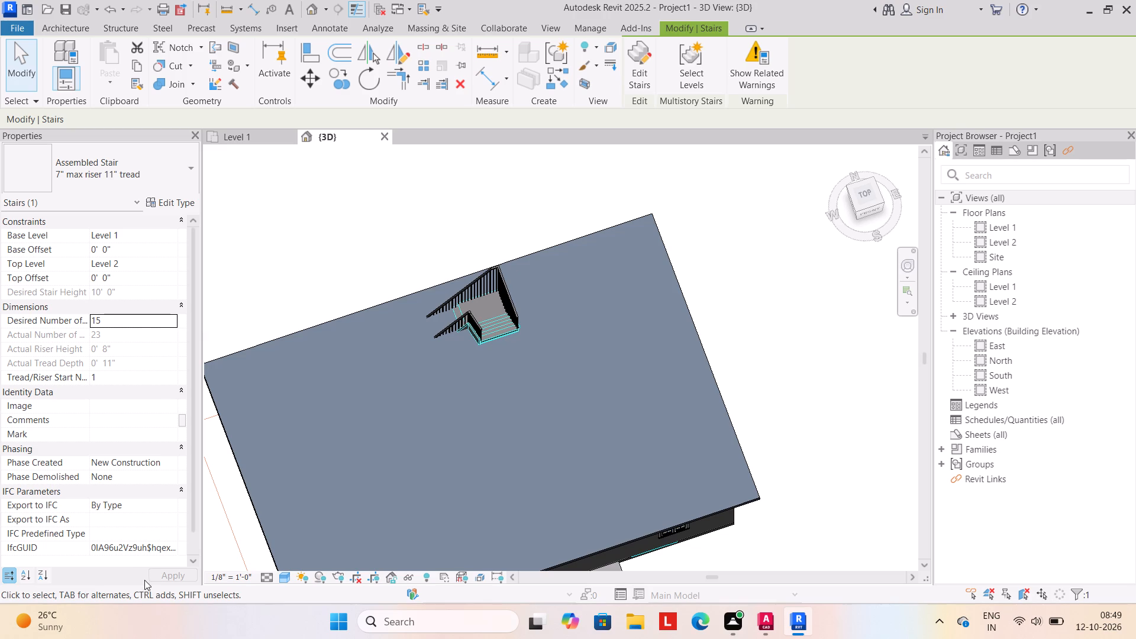
# Set the assembled stair's desired number of risers to 14.
pyautogui.click(425, 243)
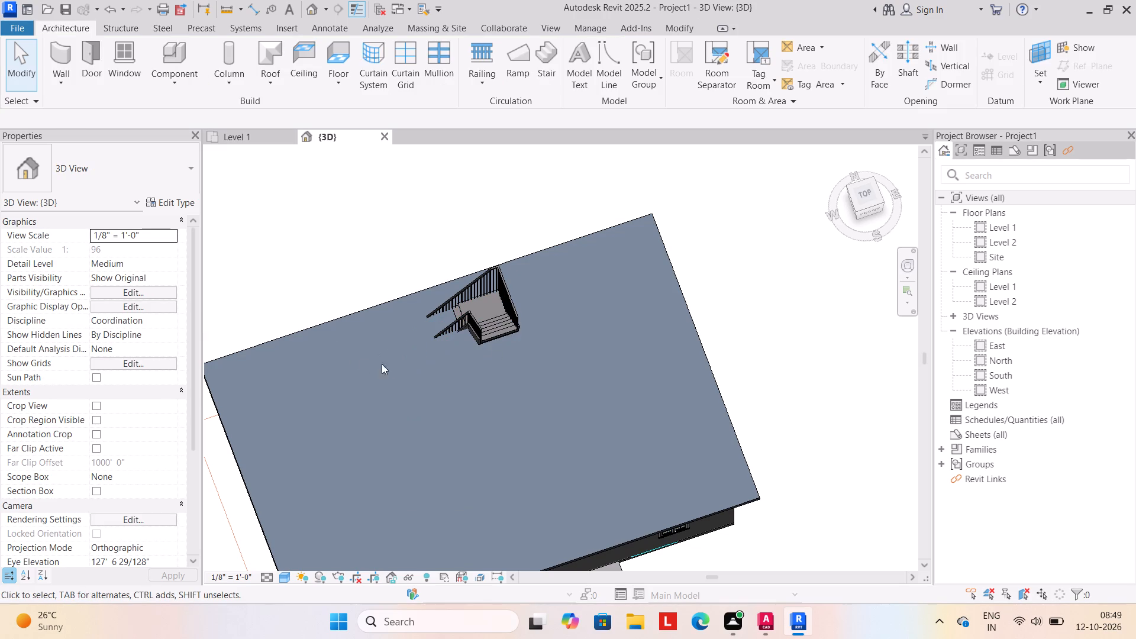
pyautogui.click(497, 327)
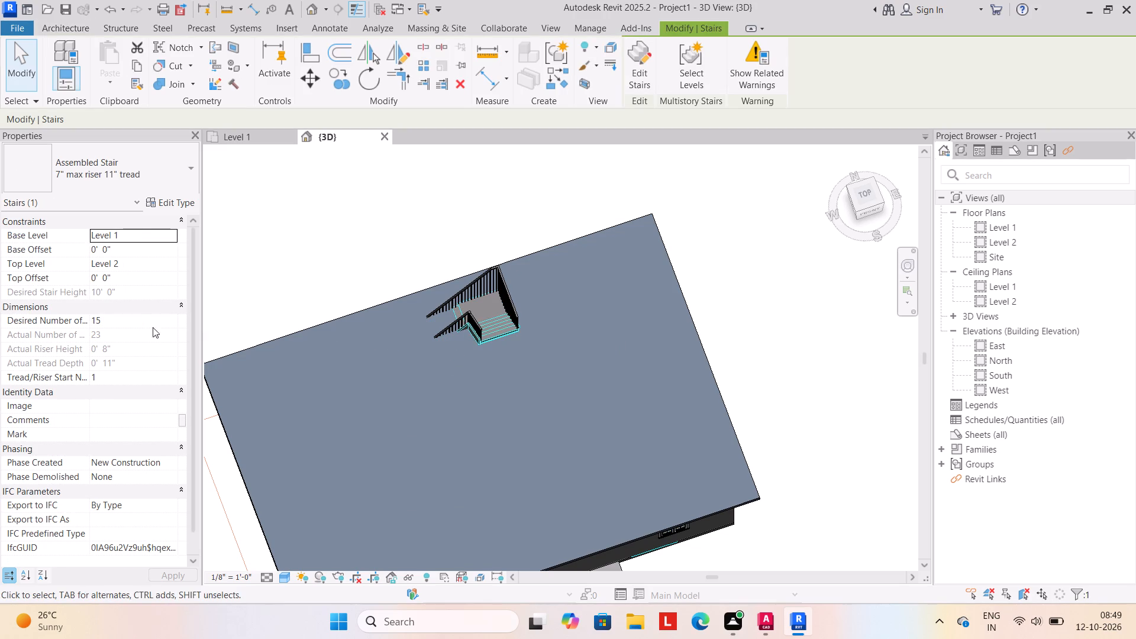
pyautogui.click(133, 321)
pyautogui.write('14')
pyautogui.press('Return')
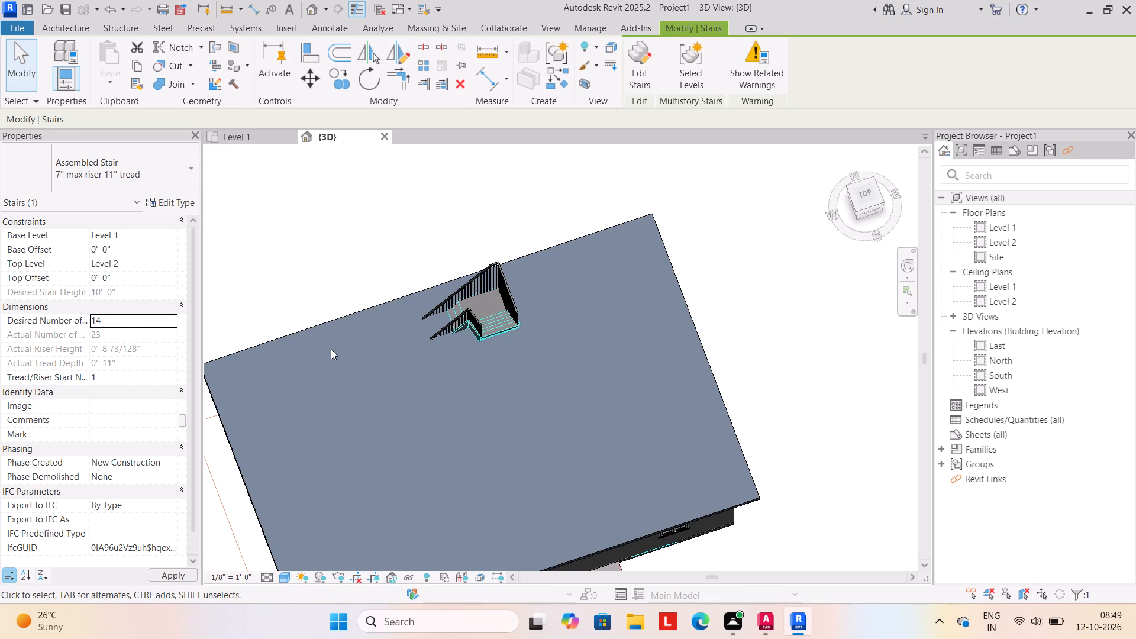
pyautogui.click(372, 279)
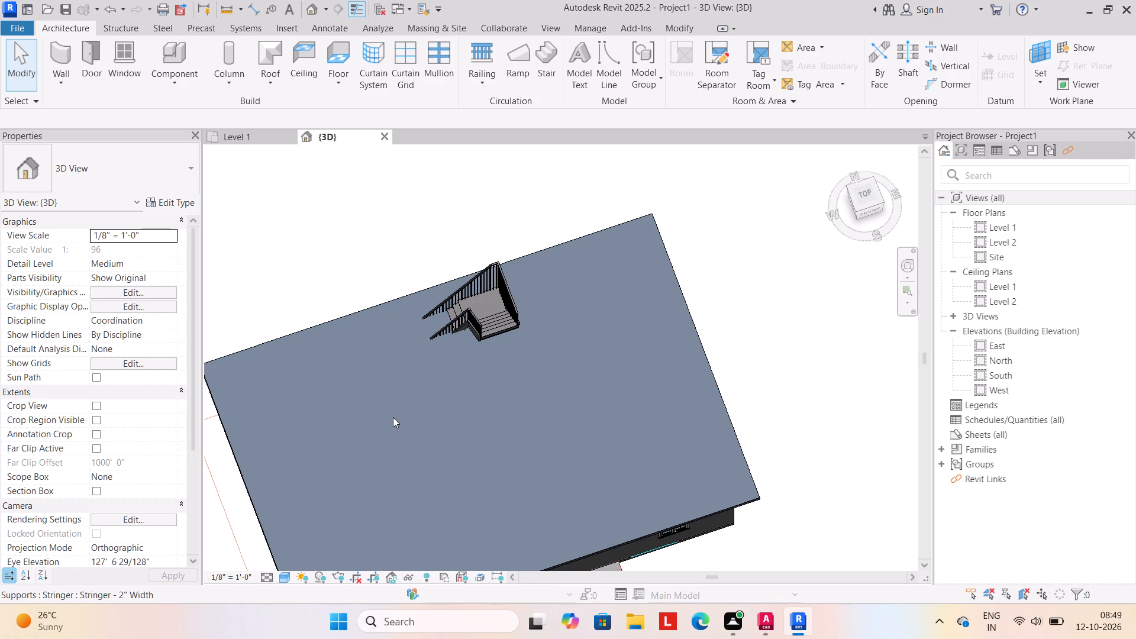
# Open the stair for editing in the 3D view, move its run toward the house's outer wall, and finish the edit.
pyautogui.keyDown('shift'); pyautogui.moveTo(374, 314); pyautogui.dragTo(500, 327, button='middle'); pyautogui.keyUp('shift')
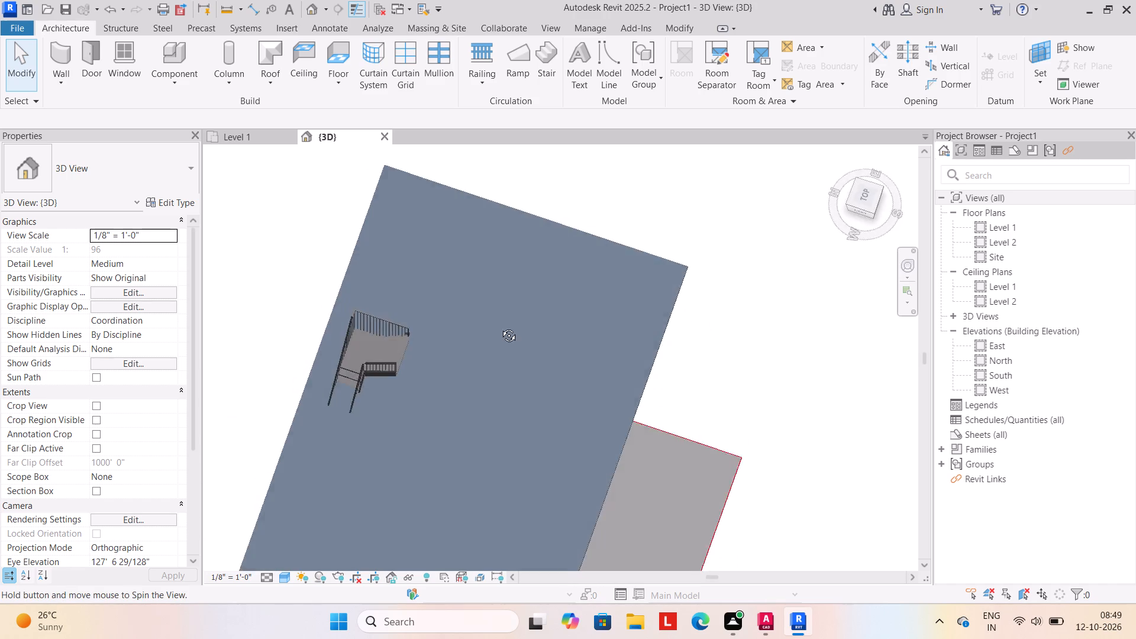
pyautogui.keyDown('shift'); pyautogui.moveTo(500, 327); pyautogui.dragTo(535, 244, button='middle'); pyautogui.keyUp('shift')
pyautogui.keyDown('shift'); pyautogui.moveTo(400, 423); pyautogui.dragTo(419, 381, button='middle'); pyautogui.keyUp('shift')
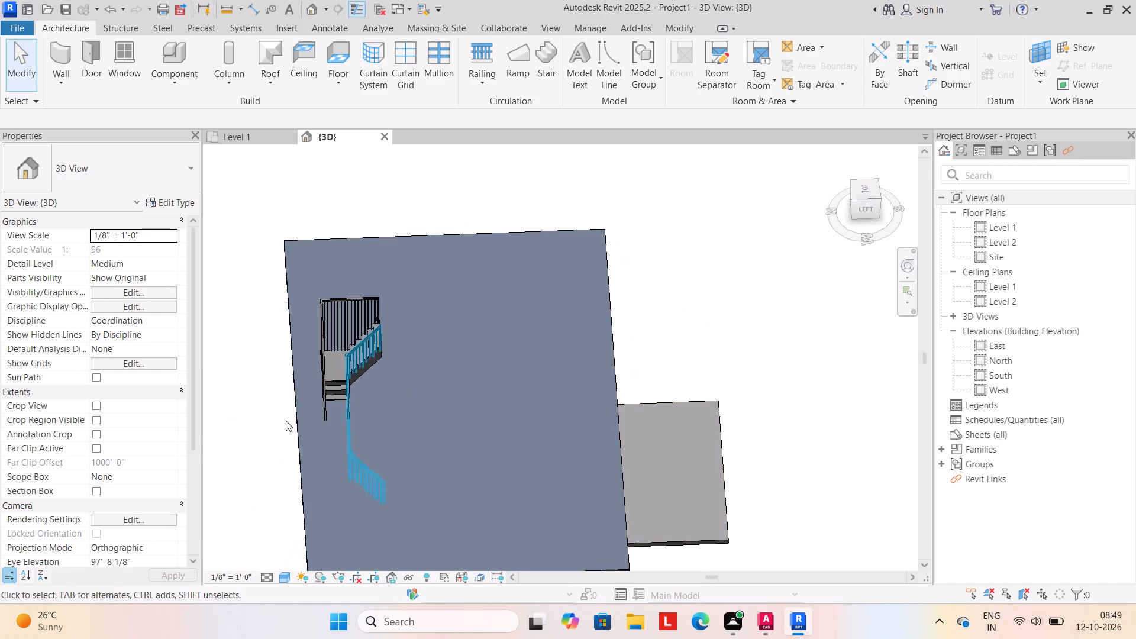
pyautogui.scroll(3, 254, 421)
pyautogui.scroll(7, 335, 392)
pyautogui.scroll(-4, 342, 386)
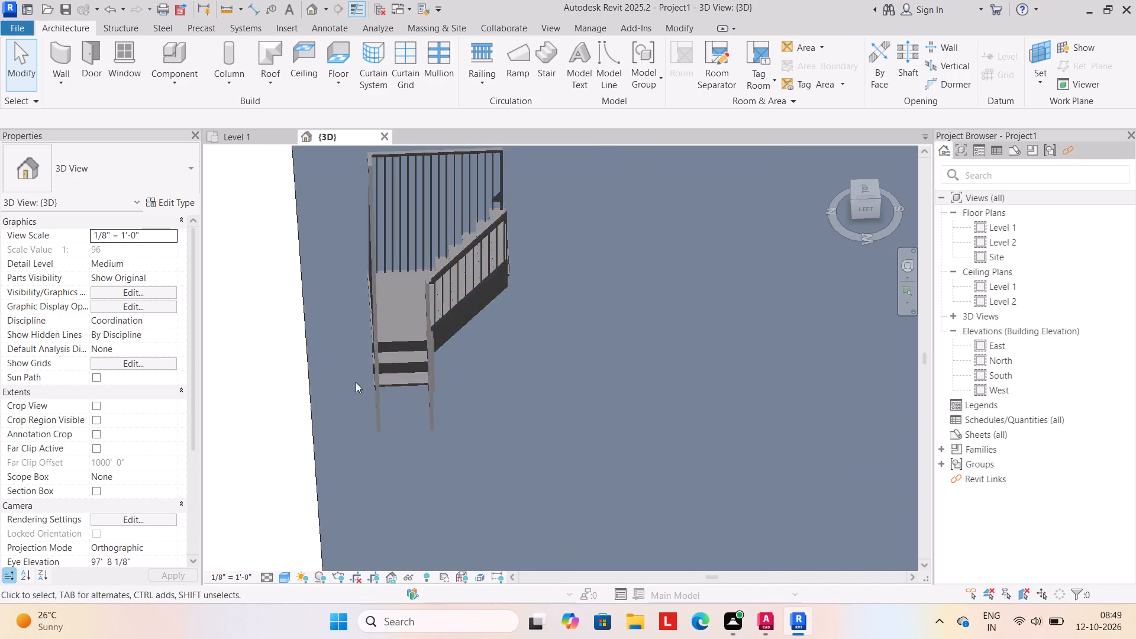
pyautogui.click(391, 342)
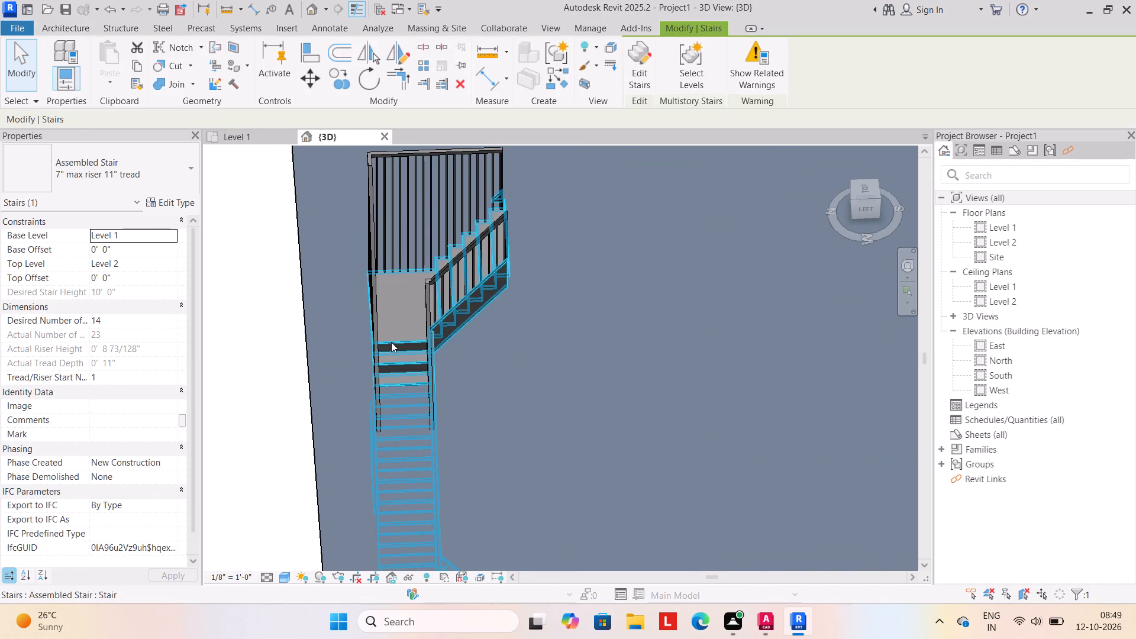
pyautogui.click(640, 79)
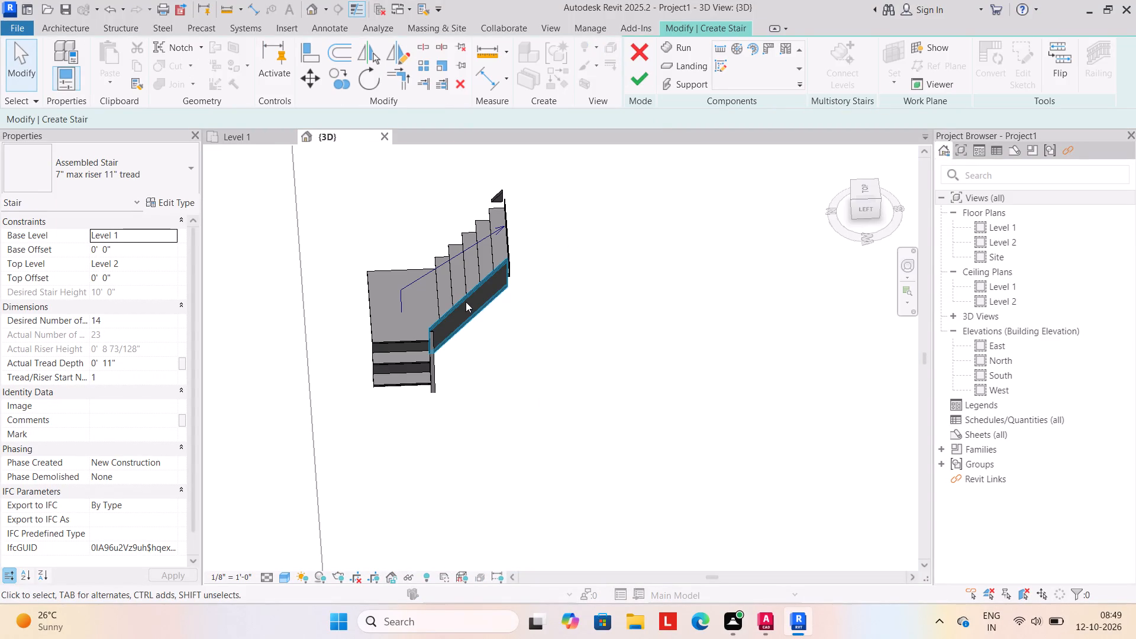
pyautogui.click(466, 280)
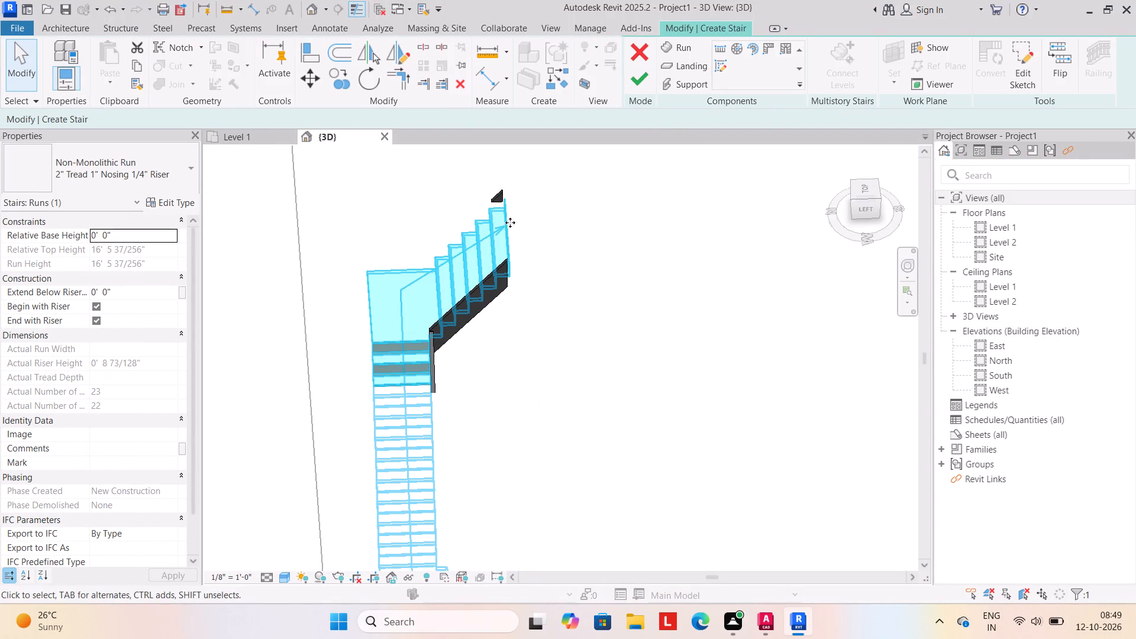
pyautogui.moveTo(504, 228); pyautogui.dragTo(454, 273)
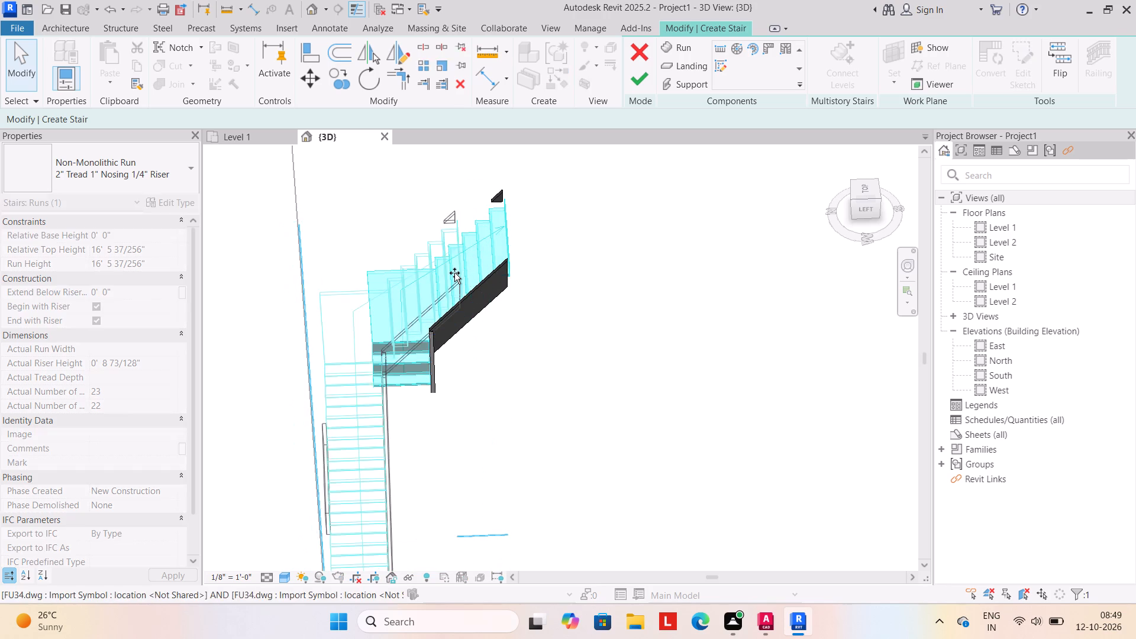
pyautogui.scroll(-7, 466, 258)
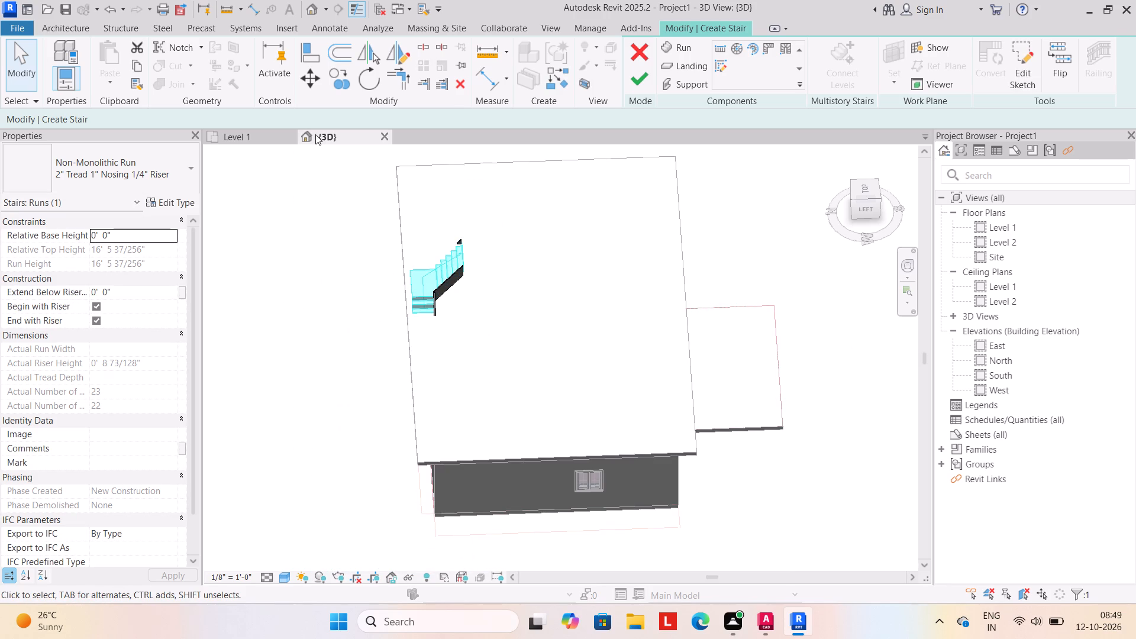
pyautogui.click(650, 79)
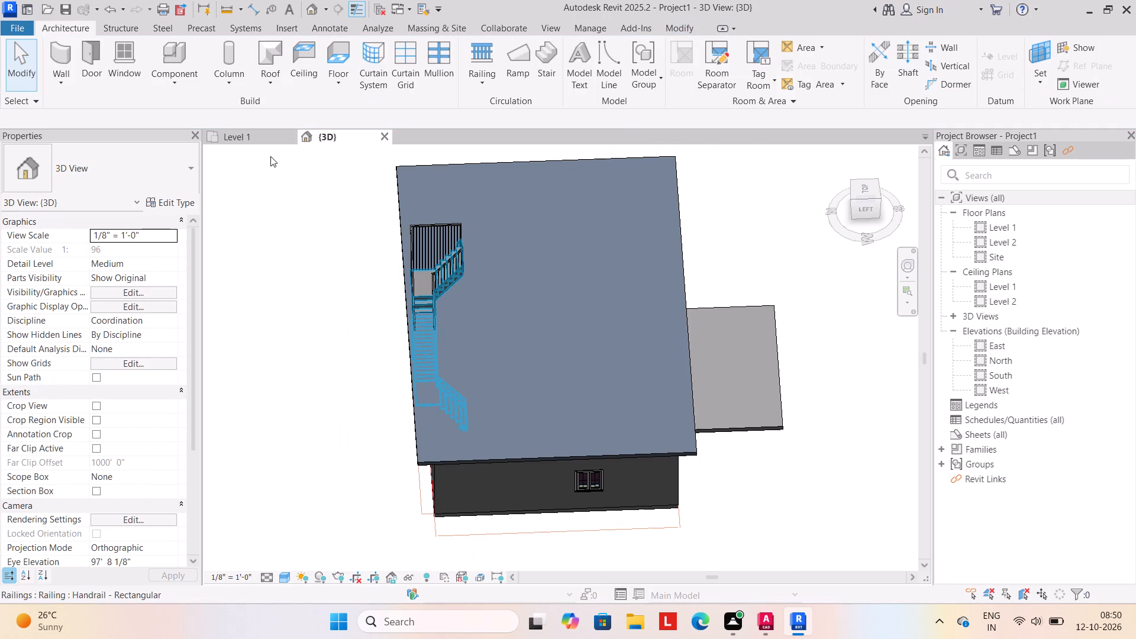
# In the Level 1 plan, nudge the stair four increments south and two east onto the stairwell drawn in FU34.dwg.
pyautogui.click(253, 140)
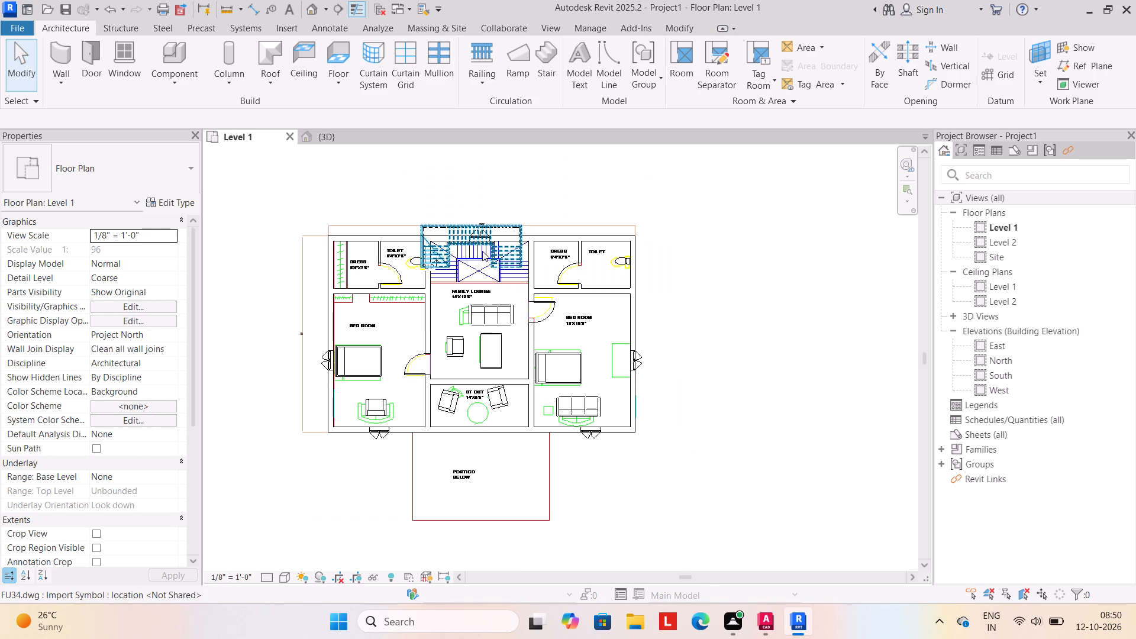
pyautogui.click(482, 251)
pyautogui.press('Down')
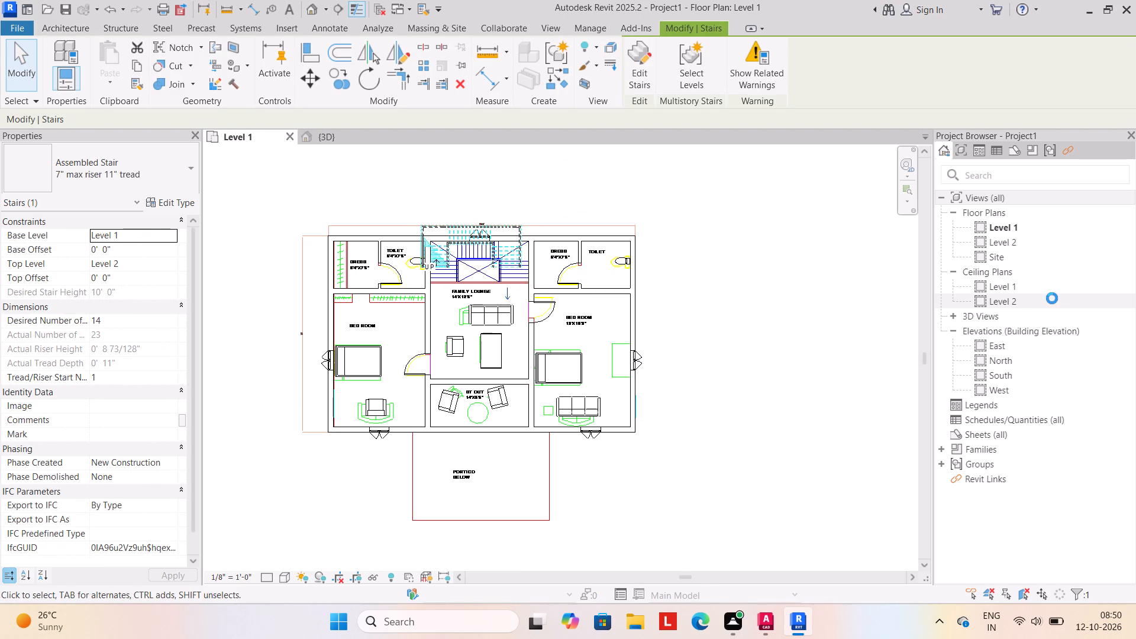
pyautogui.press('Down')
pyautogui.press('Down')
pyautogui.press('Down')
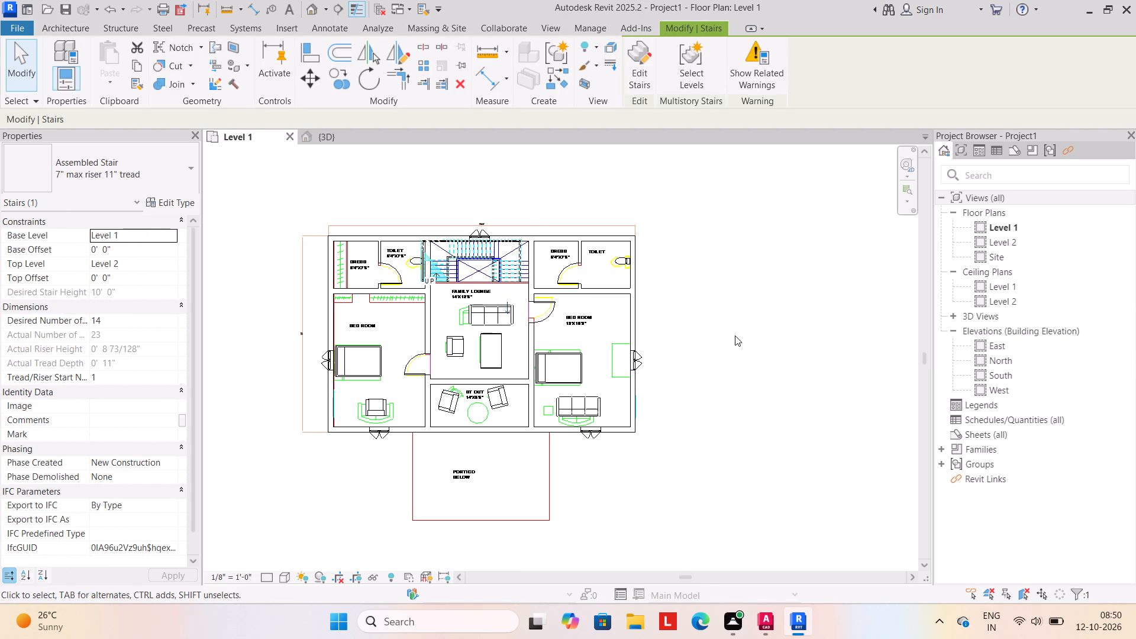
pyautogui.press('Right')
pyautogui.press('Right')
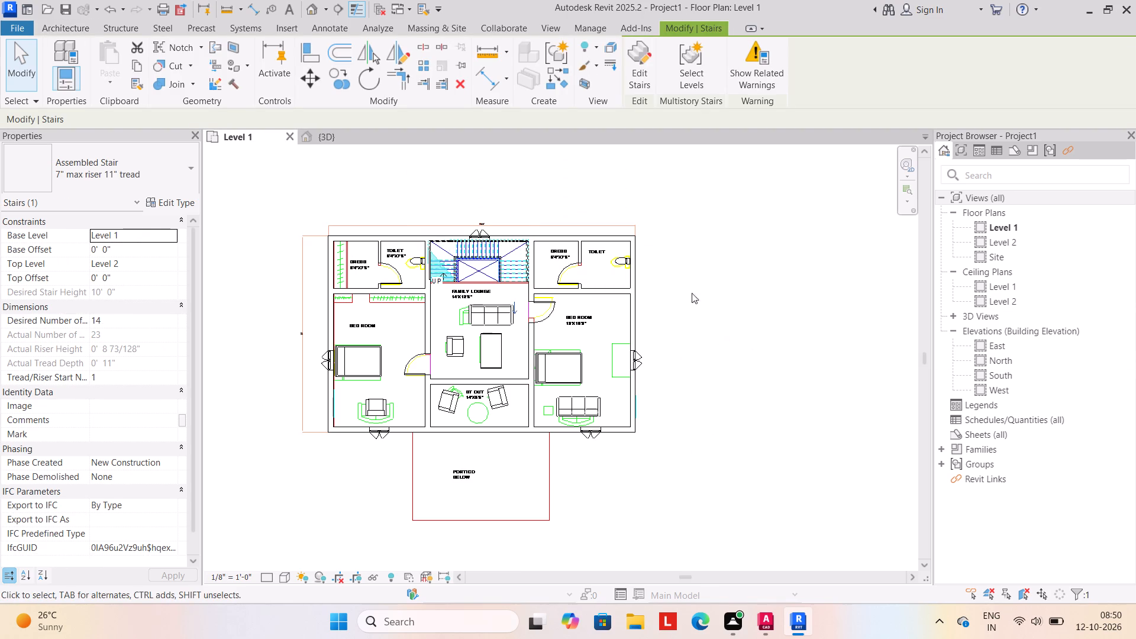
pyautogui.click(710, 261)
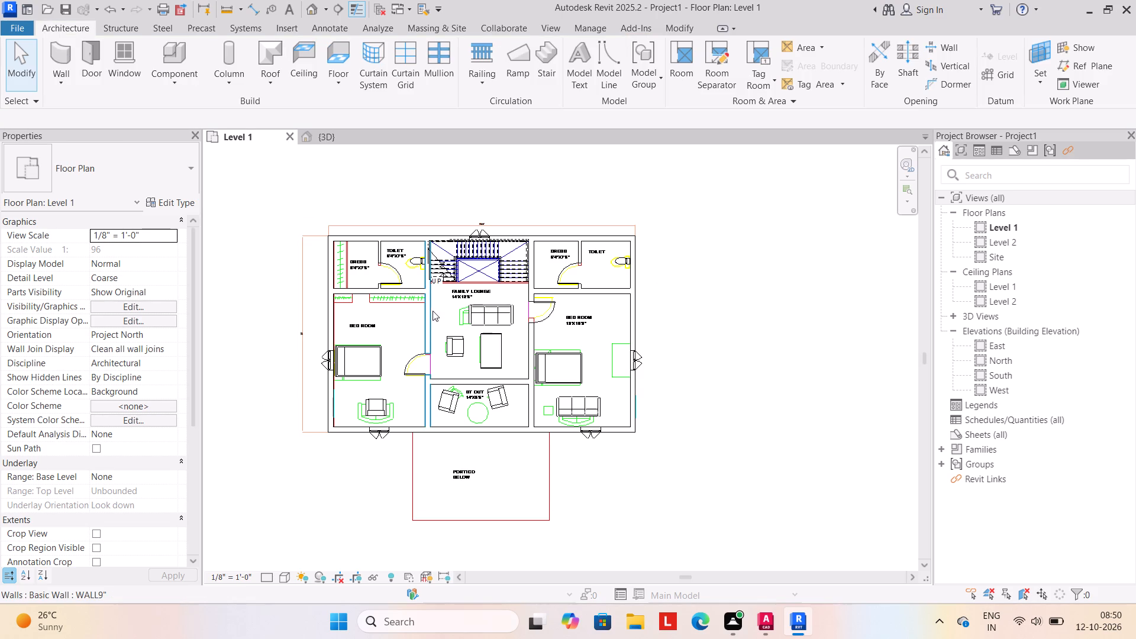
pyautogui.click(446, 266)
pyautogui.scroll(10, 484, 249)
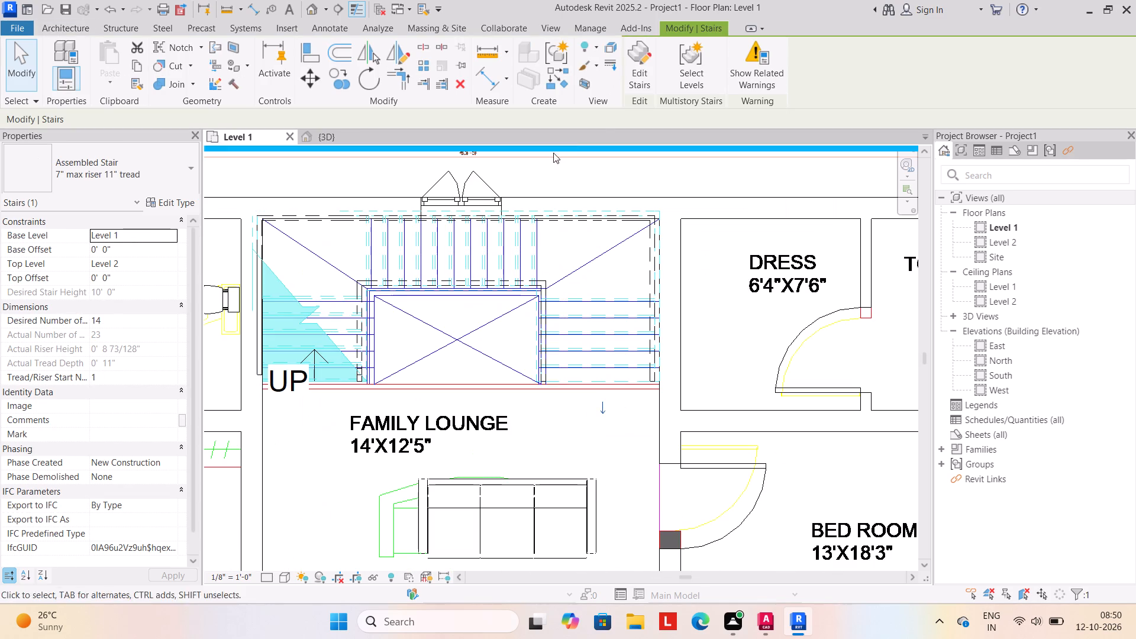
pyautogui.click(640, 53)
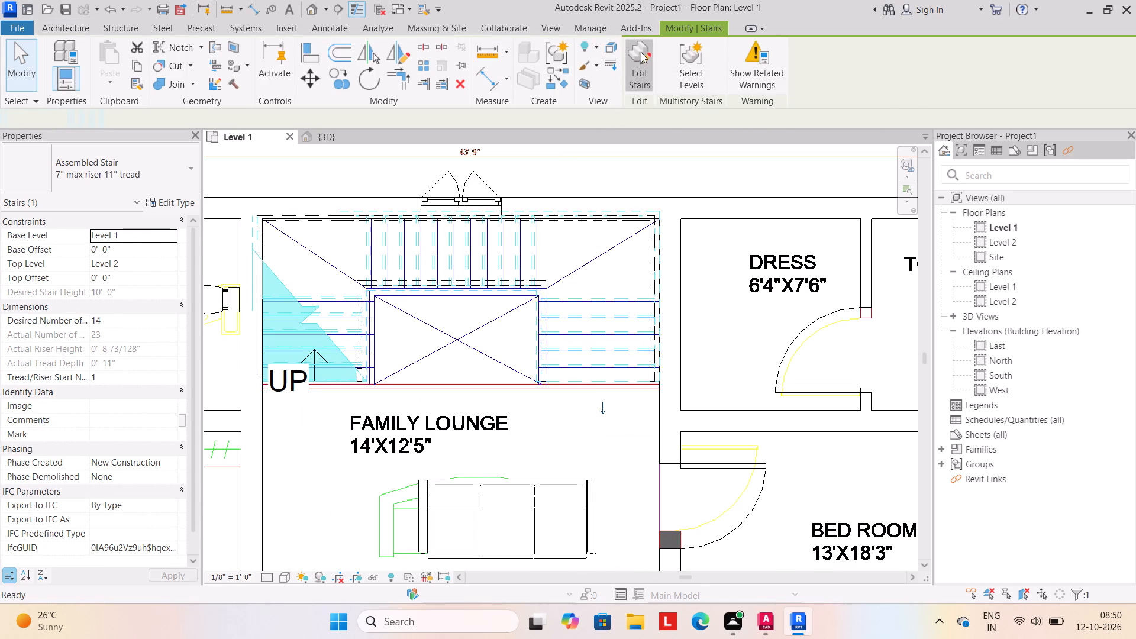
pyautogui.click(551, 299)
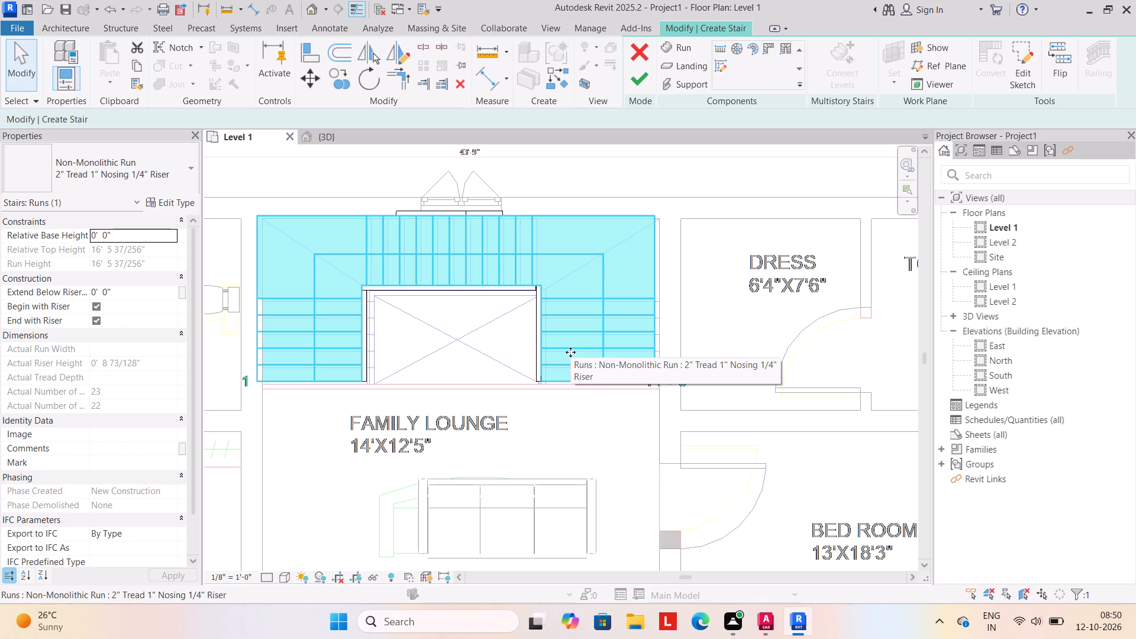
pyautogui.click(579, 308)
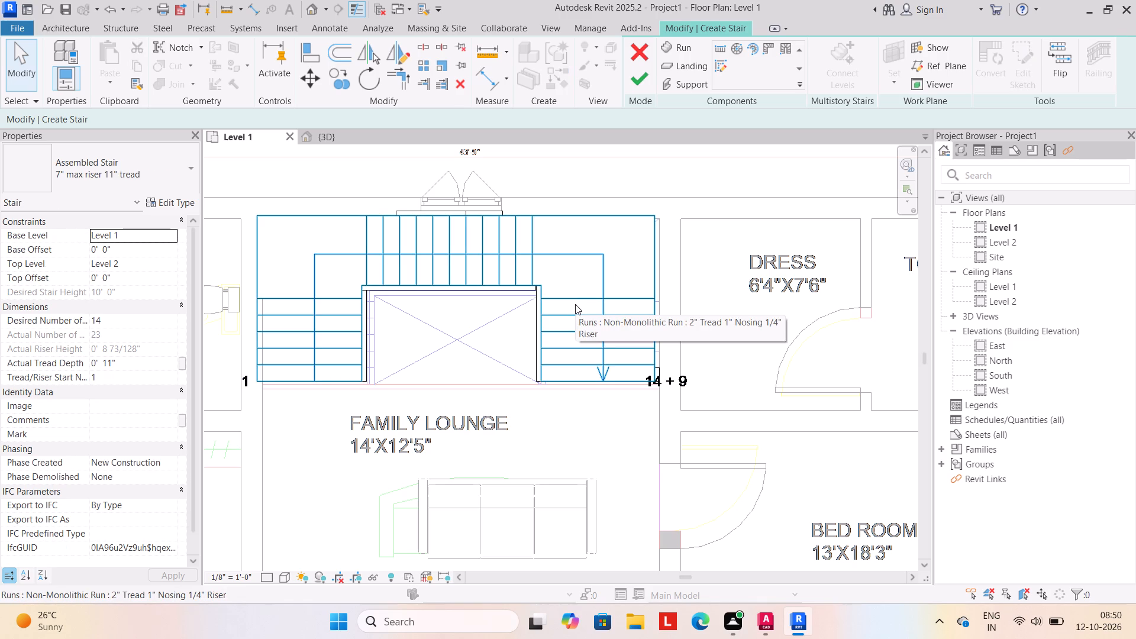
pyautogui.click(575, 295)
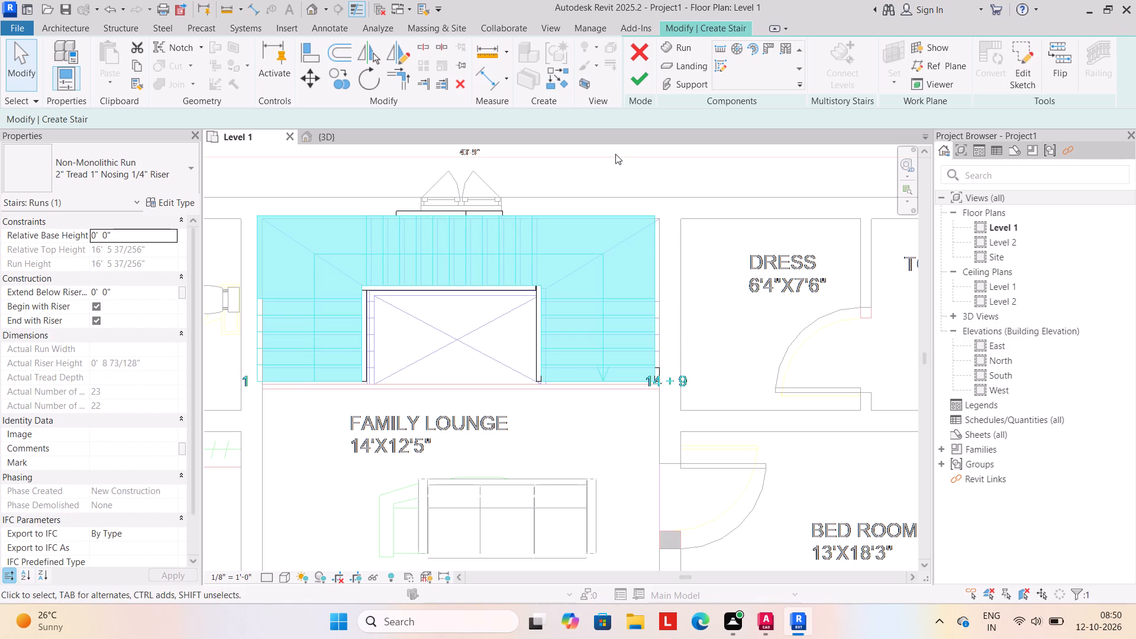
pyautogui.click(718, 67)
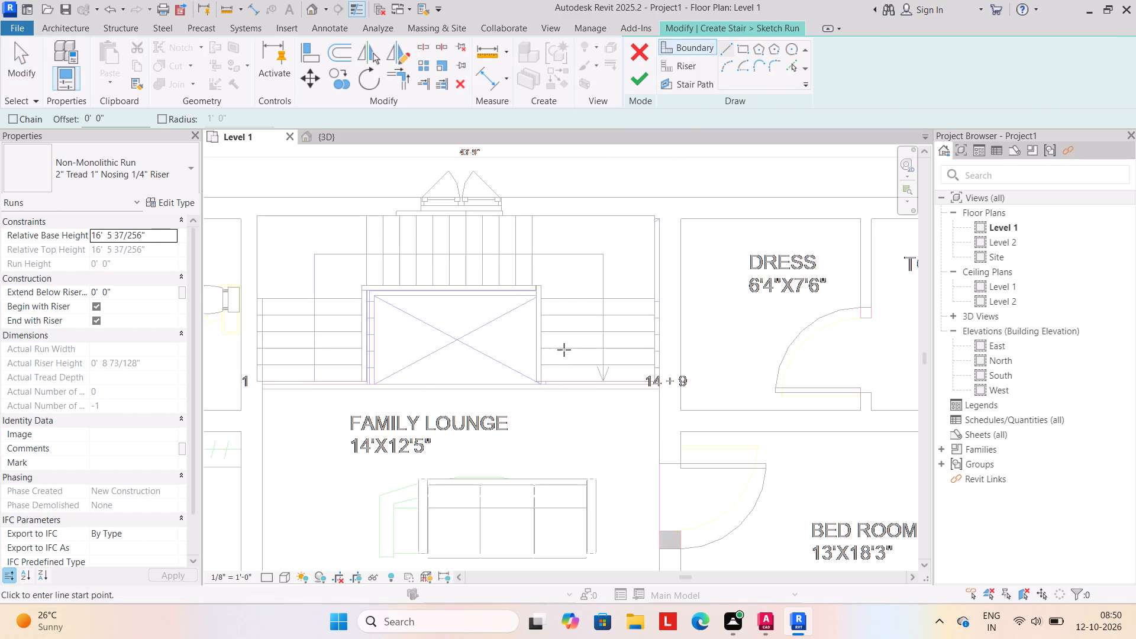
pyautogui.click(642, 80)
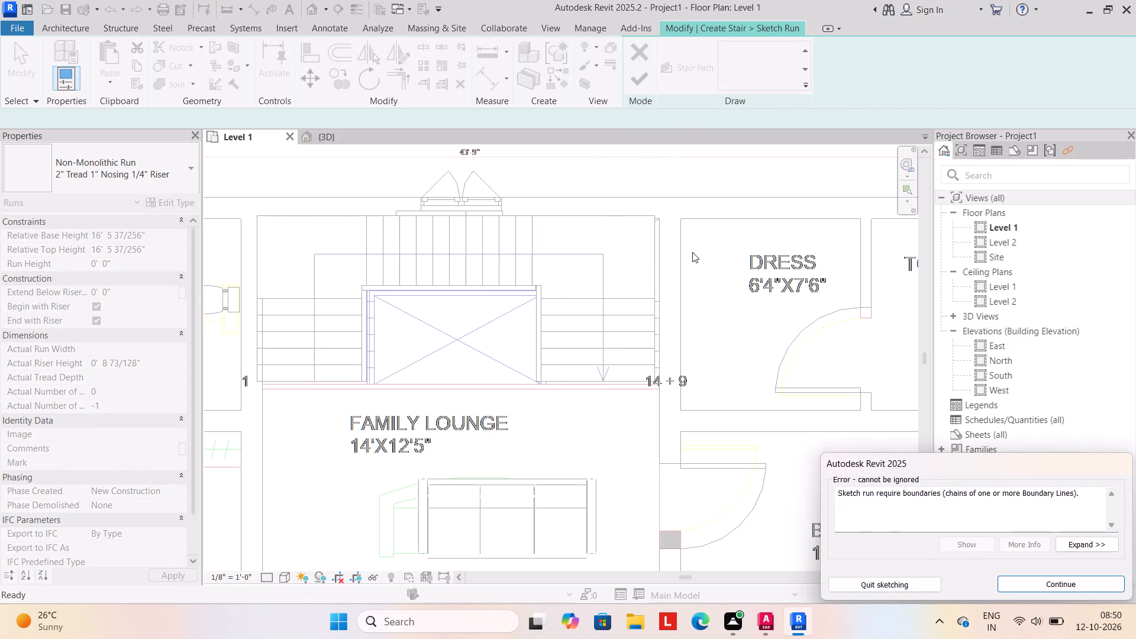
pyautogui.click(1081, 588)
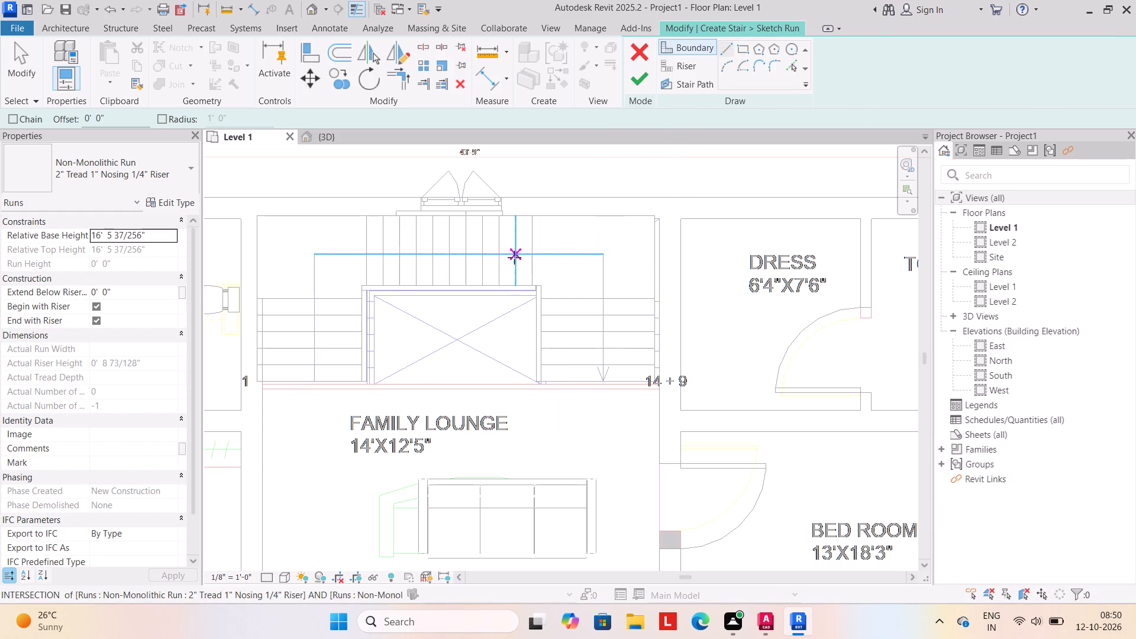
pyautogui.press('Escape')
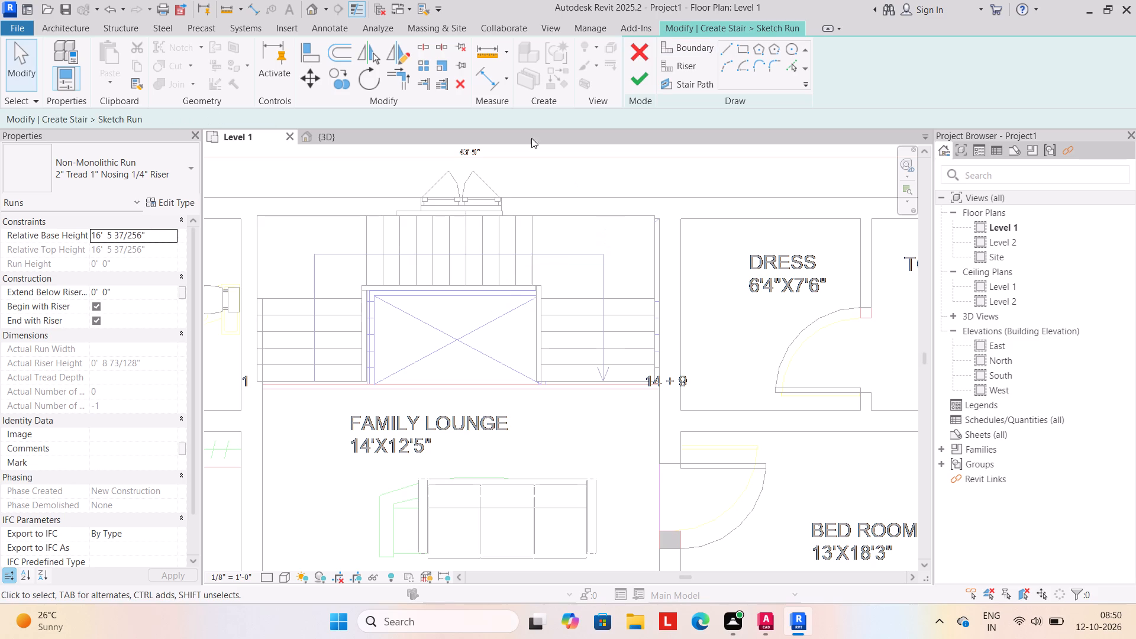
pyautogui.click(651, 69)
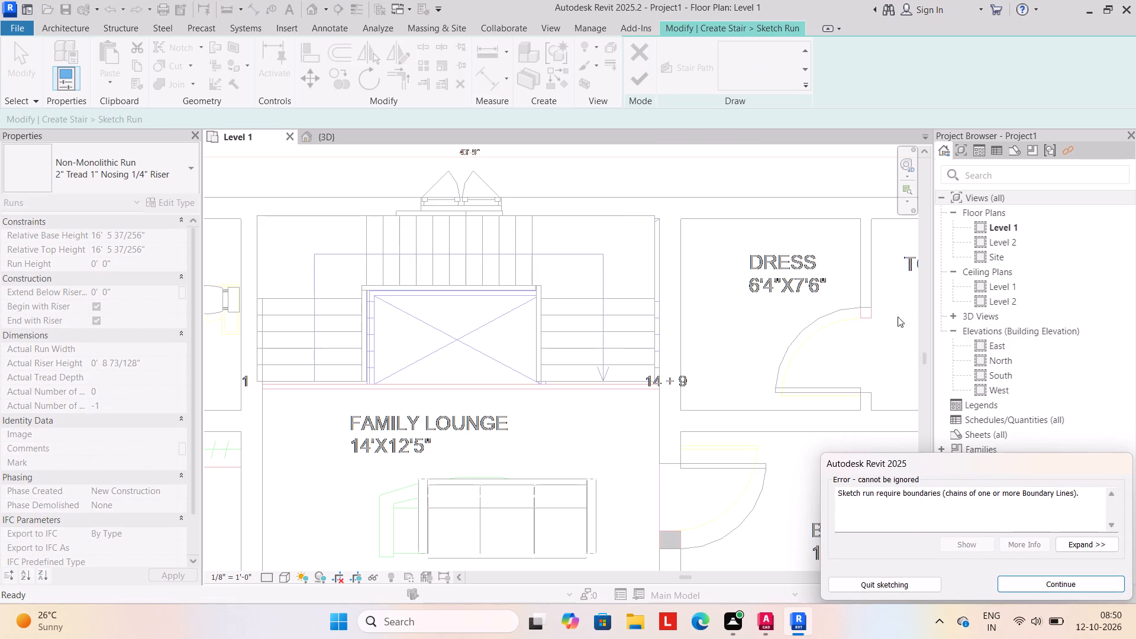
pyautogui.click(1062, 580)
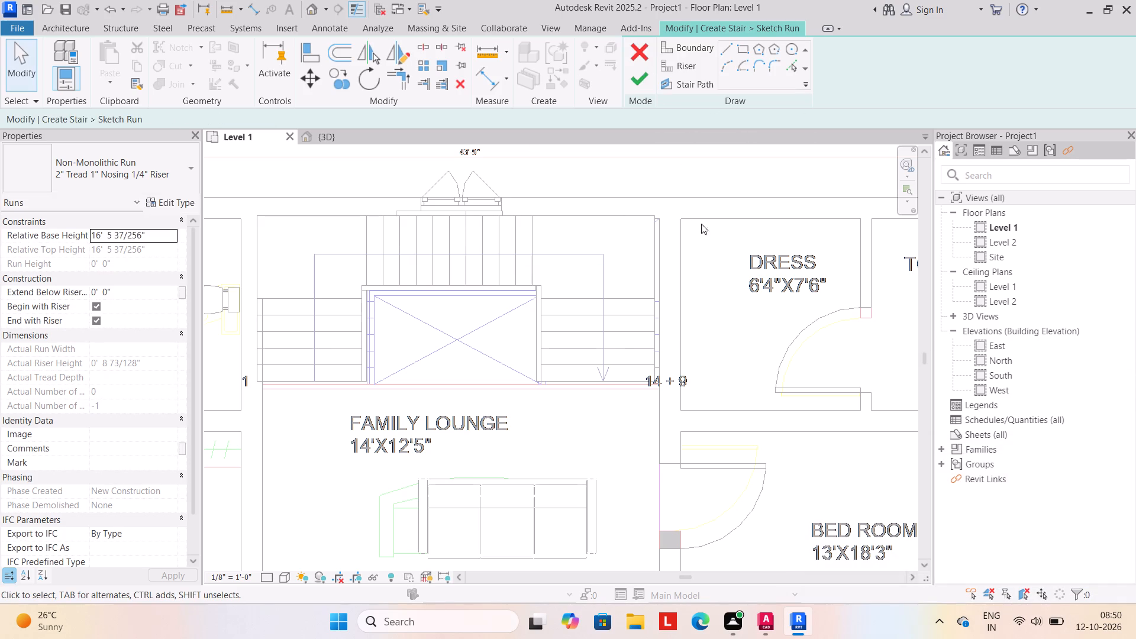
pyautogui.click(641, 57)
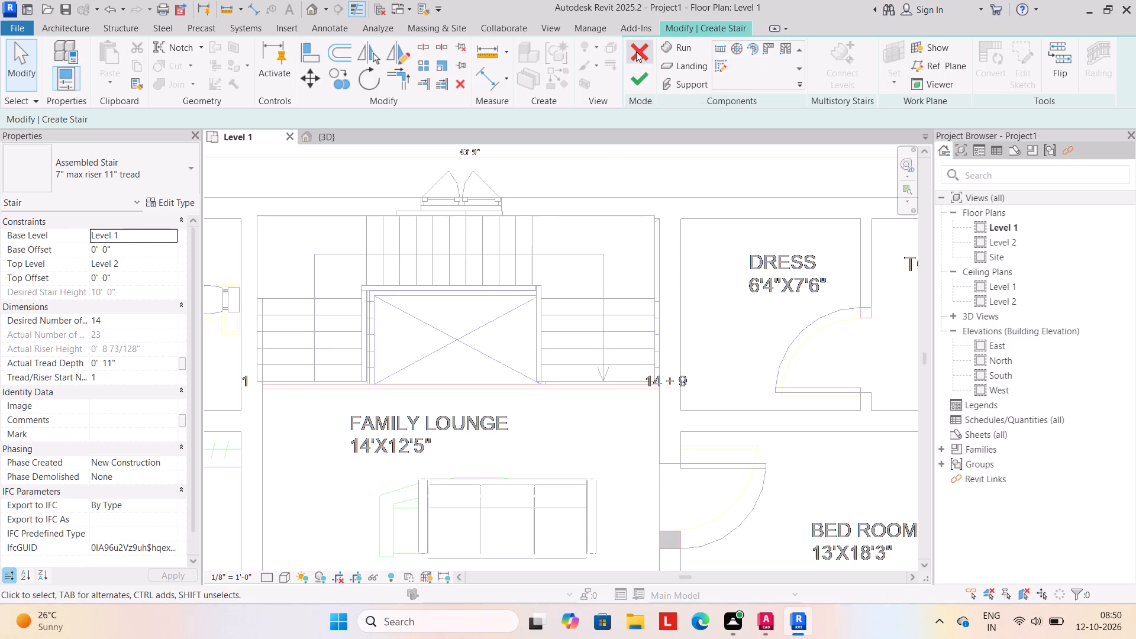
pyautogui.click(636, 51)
# Examine the repositioned stair against the flat roof and the whole house in the 3D view.
pyautogui.scroll(-3, 583, 187)
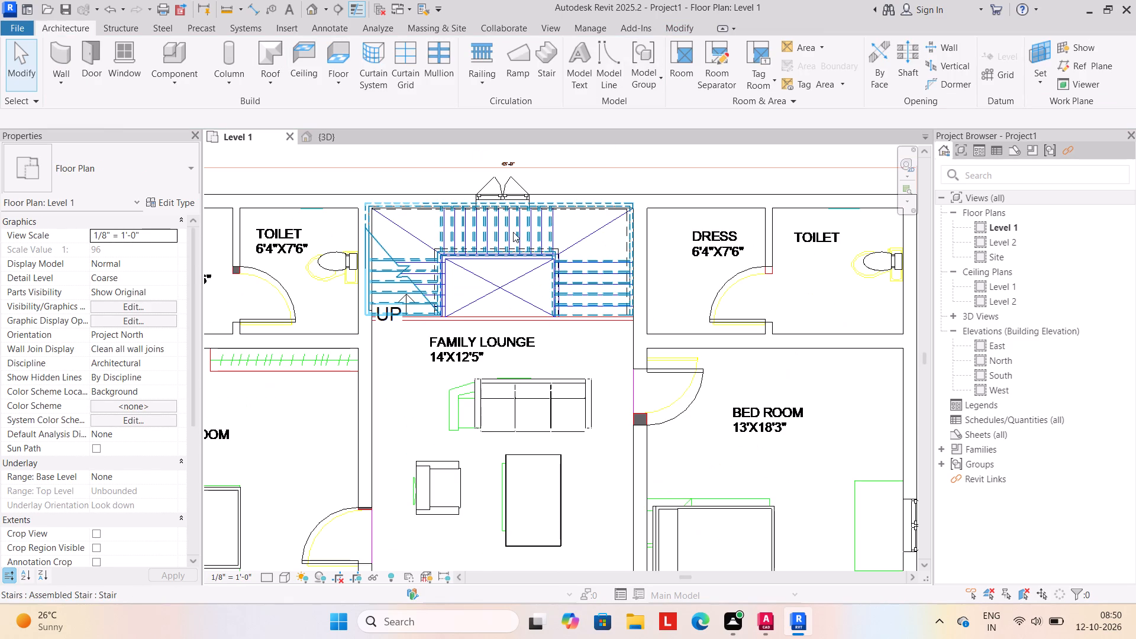
pyautogui.click(513, 232)
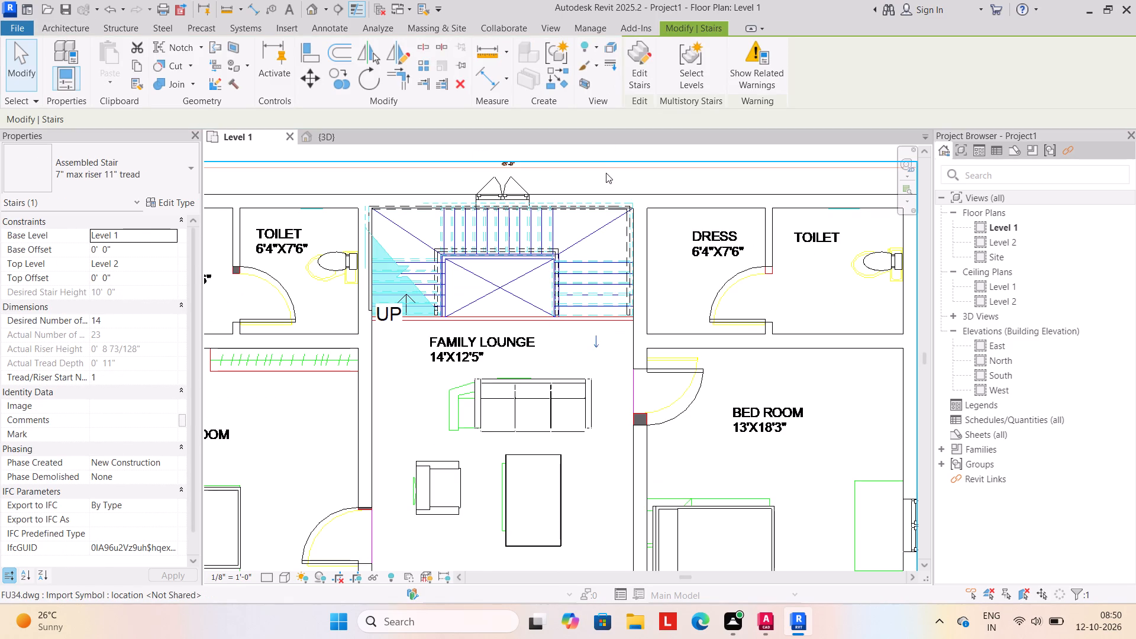
pyautogui.click(338, 143)
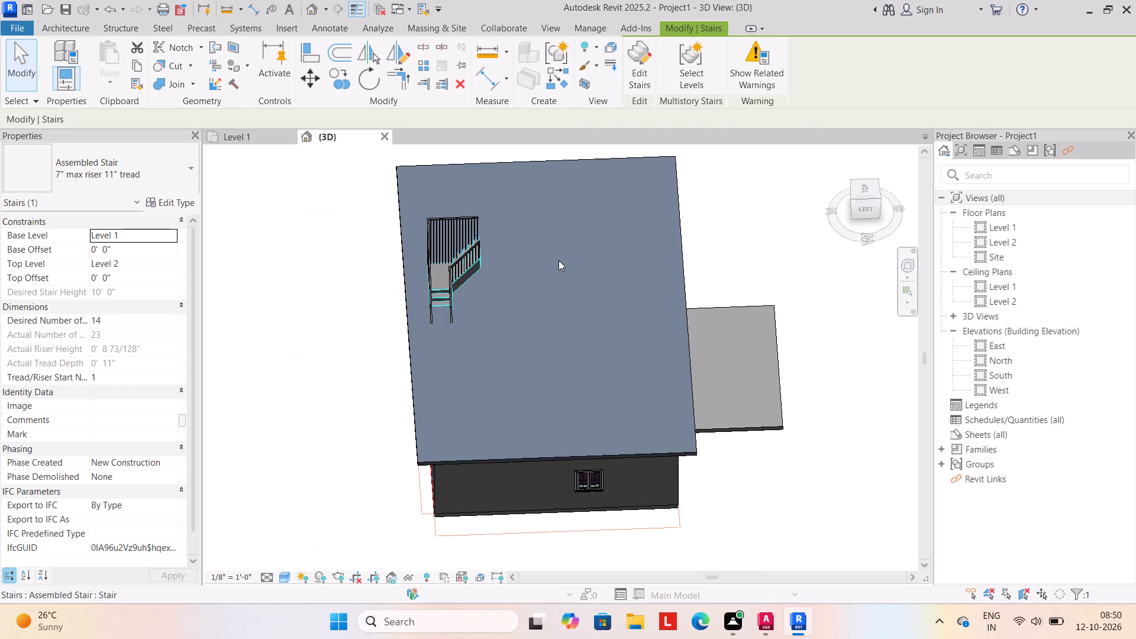
pyautogui.scroll(-4, 559, 260)
pyautogui.click(674, 205)
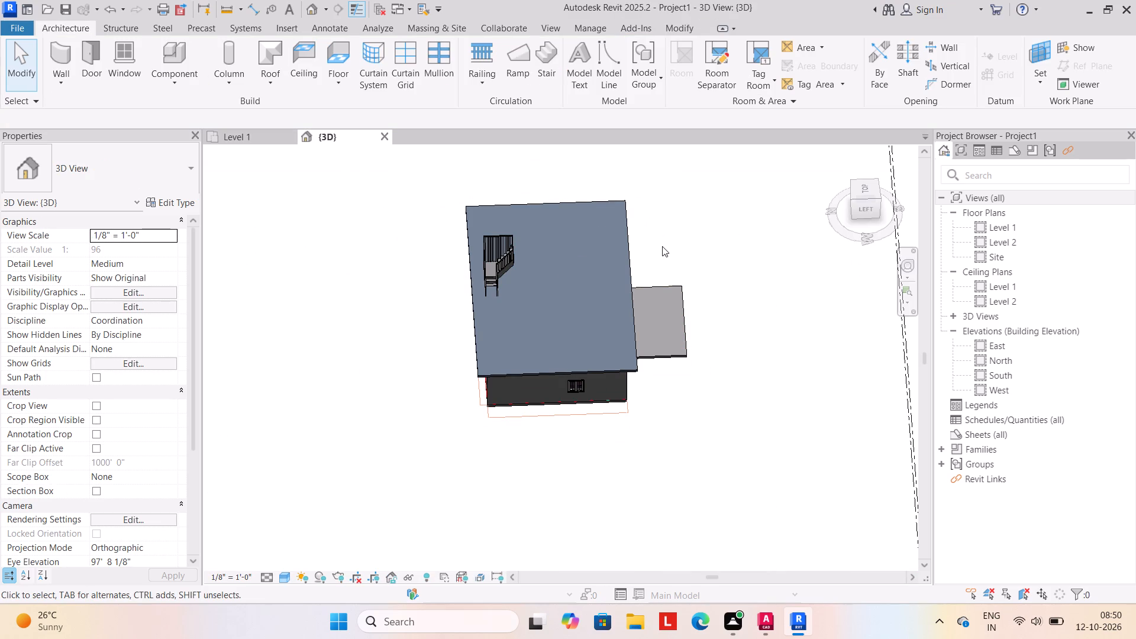
pyautogui.keyDown('shift'); pyautogui.moveTo(647, 489); pyautogui.dragTo(356, 503, button='middle'); pyautogui.keyUp('shift')
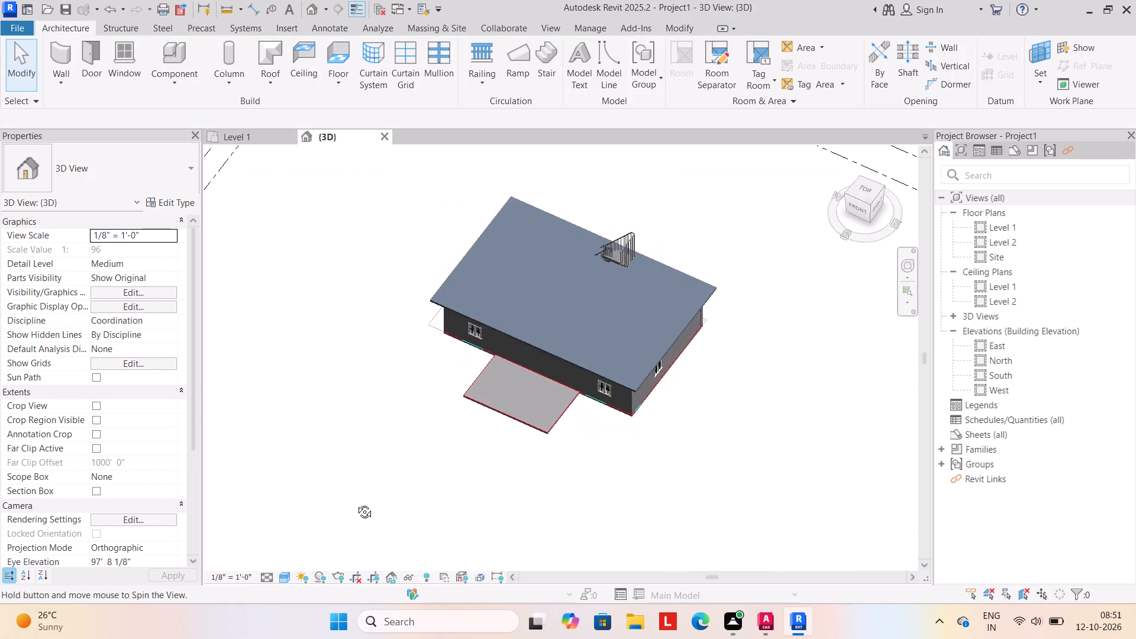
pyautogui.keyDown('shift'); pyautogui.moveTo(356, 503); pyautogui.dragTo(353, 495, button='middle'); pyautogui.keyUp('shift')
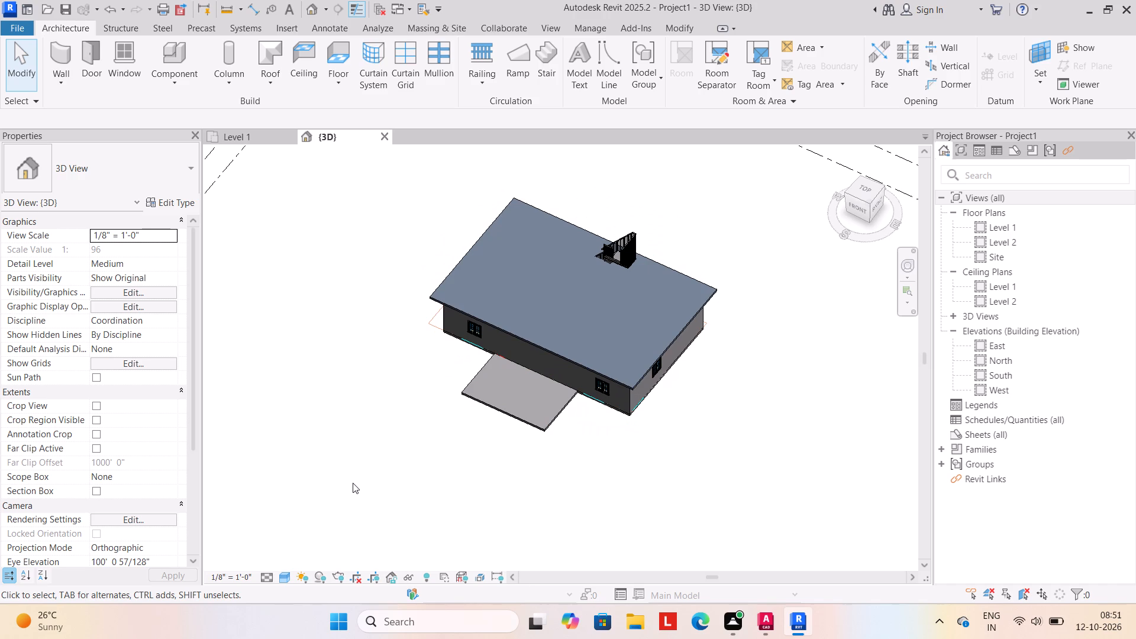
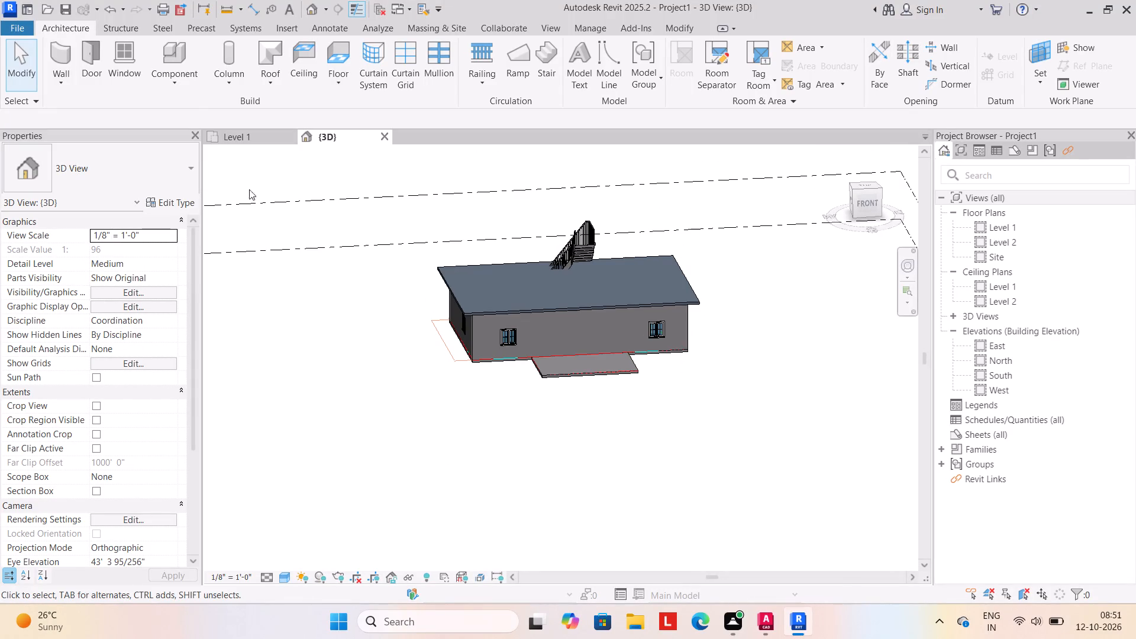
# Place a Single-Flush 36" x 84" door in the front wall, between the two windows above the entrance slab.
pyautogui.click(95, 69)
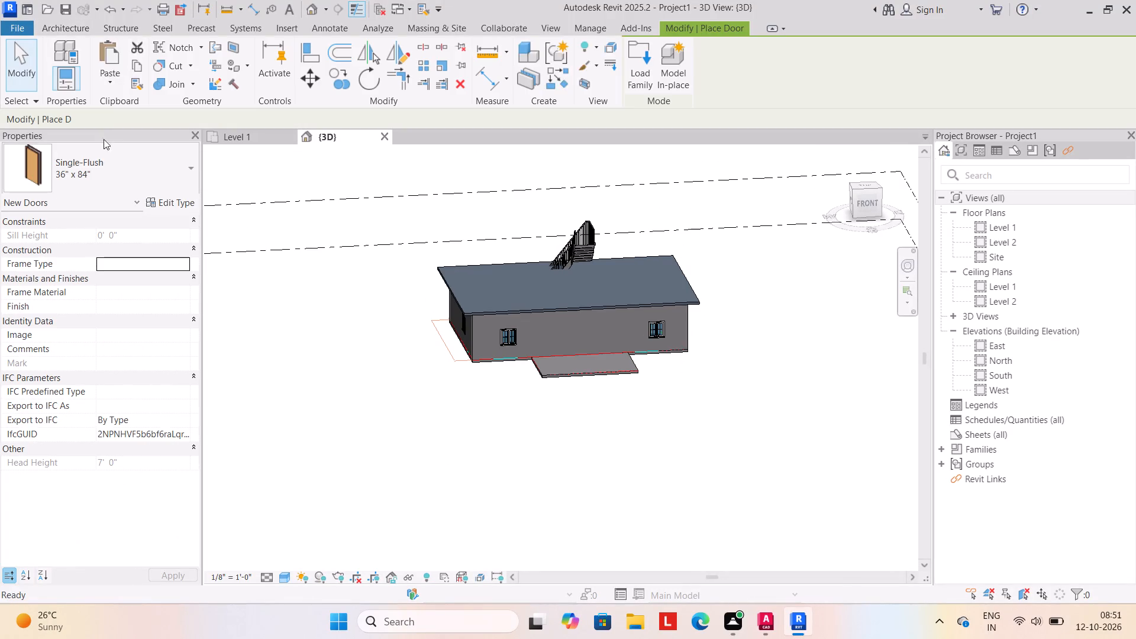
pyautogui.click(586, 351)
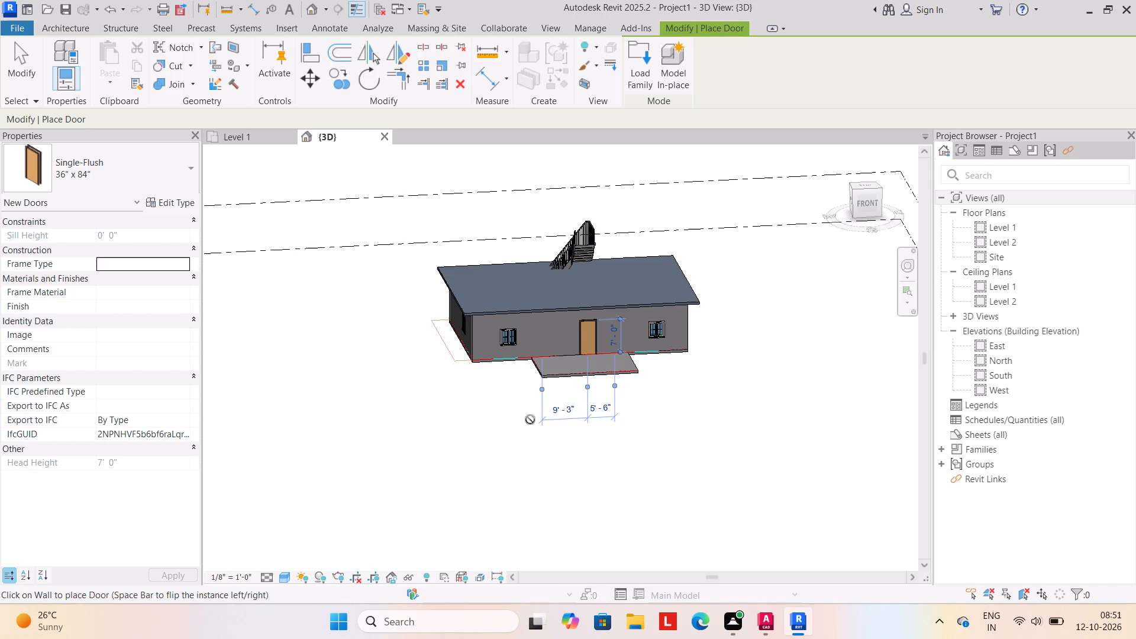
pyautogui.press('Escape')
pyautogui.press('Escape')
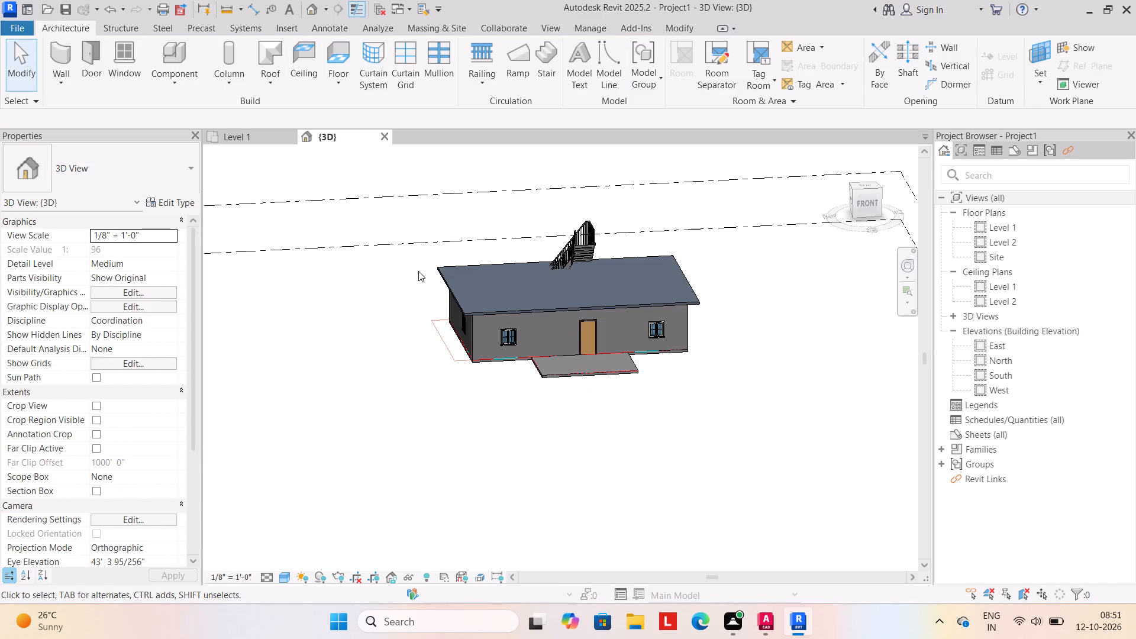
# Open the North building elevation view.
pyautogui.click(1038, 367)
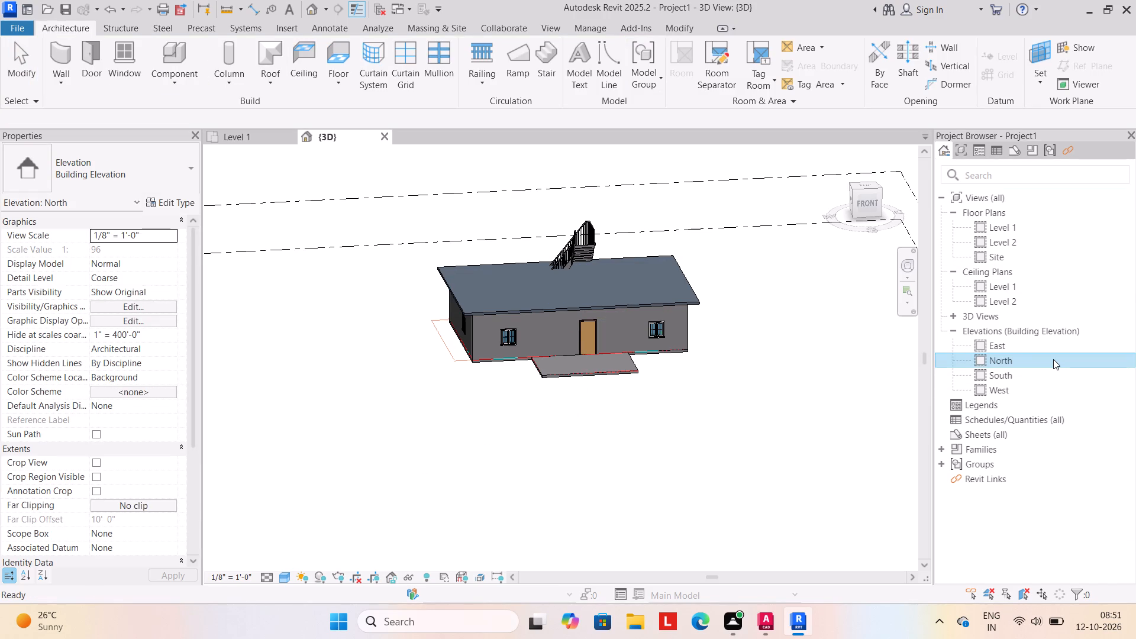
pyautogui.doubleClick(1053, 359)
pyautogui.doubleClick(1053, 360)
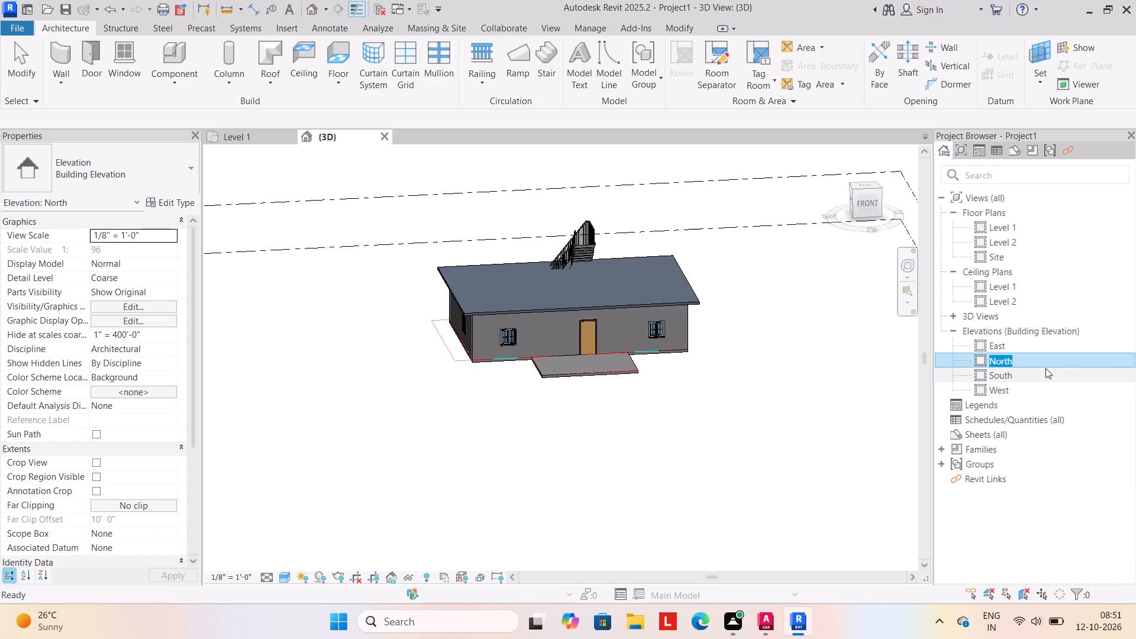
pyautogui.press('Escape')
pyautogui.press('Escape')
pyautogui.tripleClick(1069, 360)
pyautogui.click(767, 435)
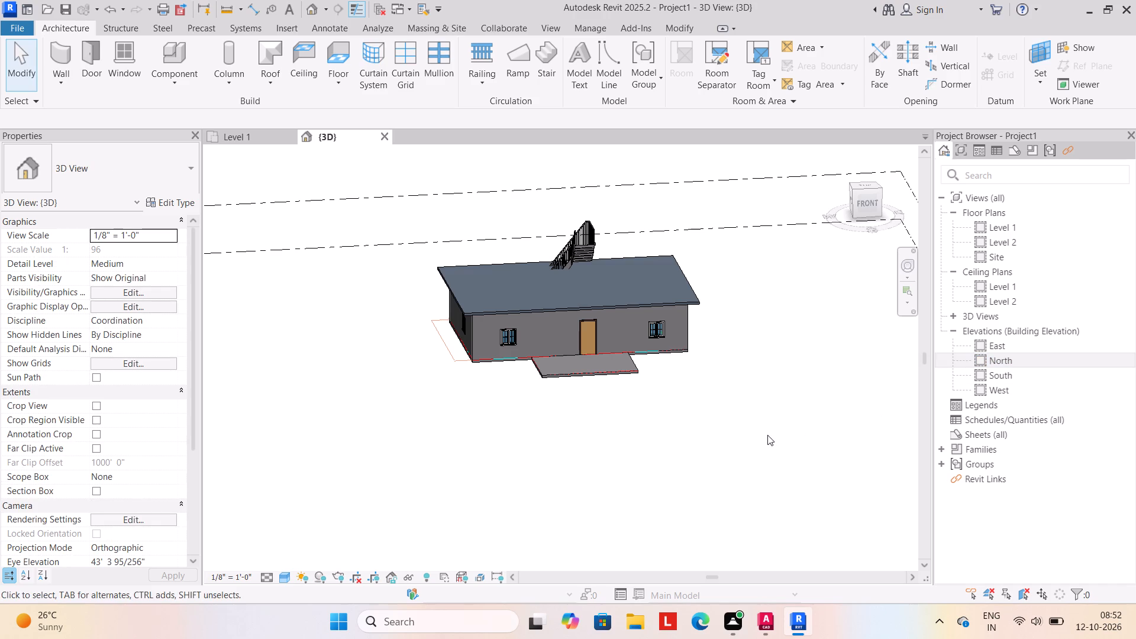
pyautogui.doubleClick(979, 360)
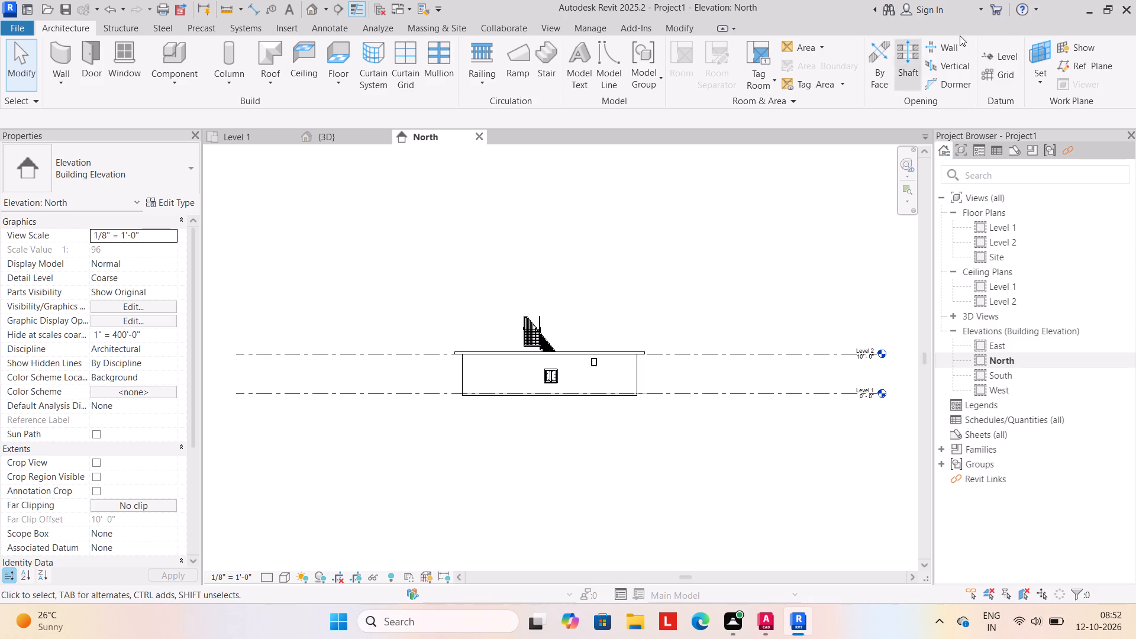
# Add a level 6" above Level 2 by picking the Level 2 line with a 6" offset.
pyautogui.click(1011, 56)
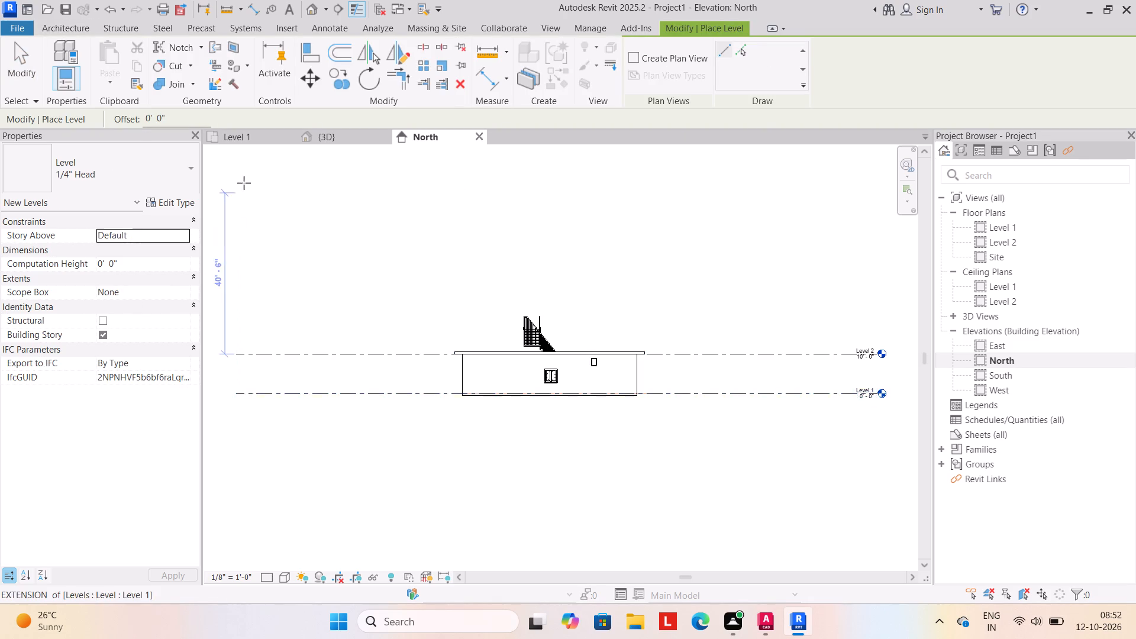
pyautogui.click(173, 116)
pyautogui.press('BackSpace')
pyautogui.press('BackSpace')
pyautogui.press('BackSpace')
pyautogui.press('BackSpace')
pyautogui.press('BackSpace')
pyautogui.press('BackSpace')
pyautogui.press('BackSpace')
pyautogui.press('BackSpace')
pyautogui.press('BackSpace')
pyautogui.press('BackSpace')
pyautogui.press('BackSpace')
pyautogui.press('BackSpace')
pyautogui.press('BackSpace')
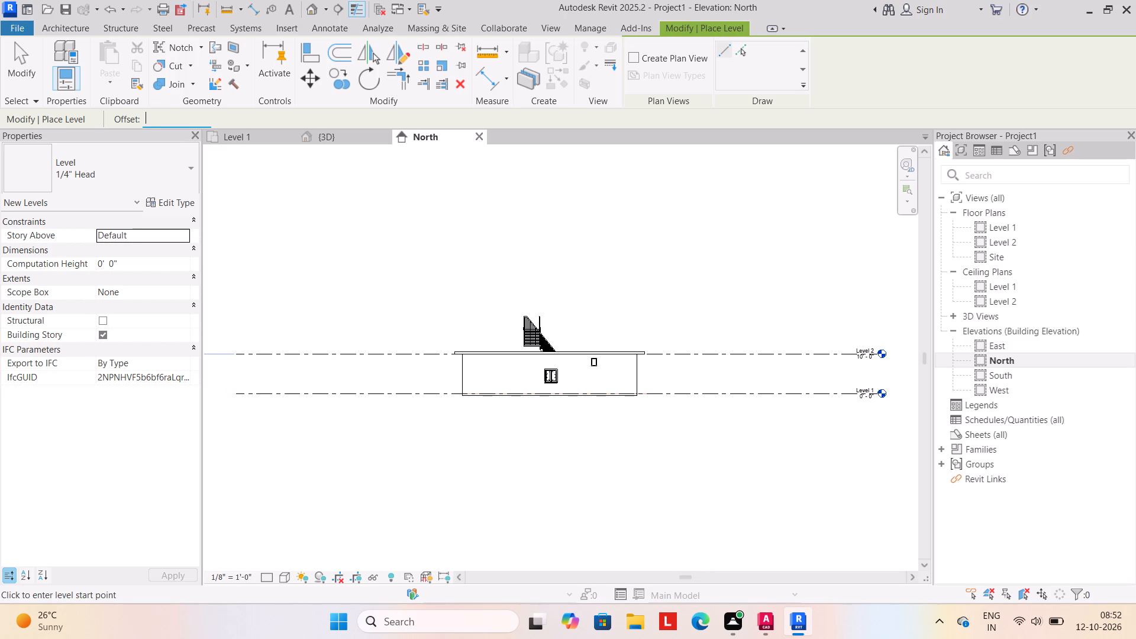
pyautogui.write('6"')
pyautogui.press('Return')
pyautogui.click(738, 50)
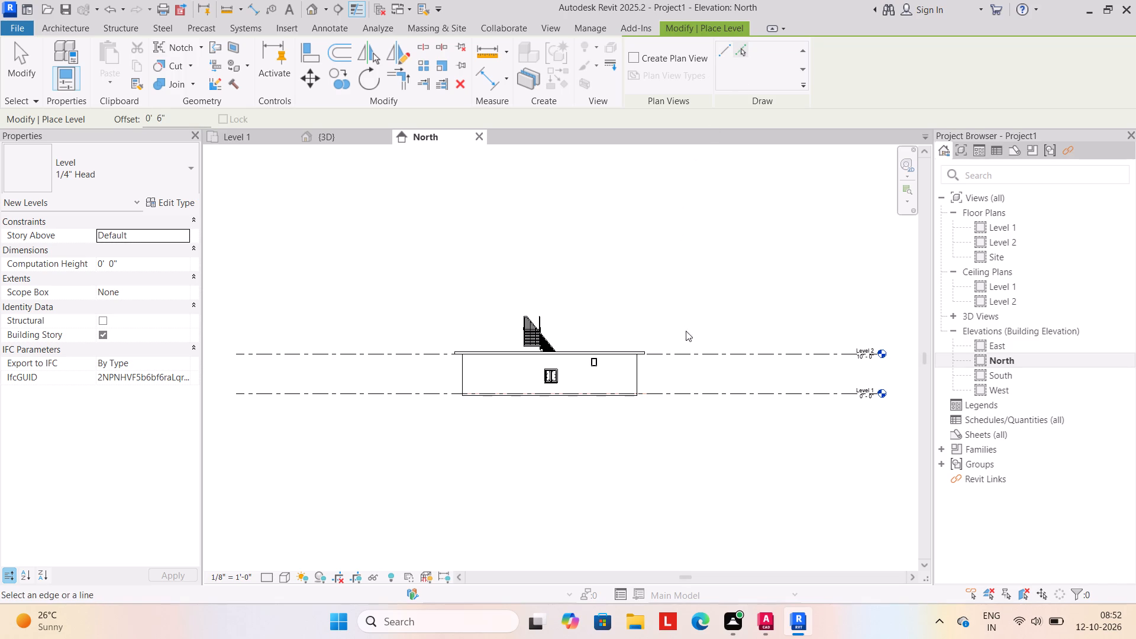
pyautogui.click(688, 350)
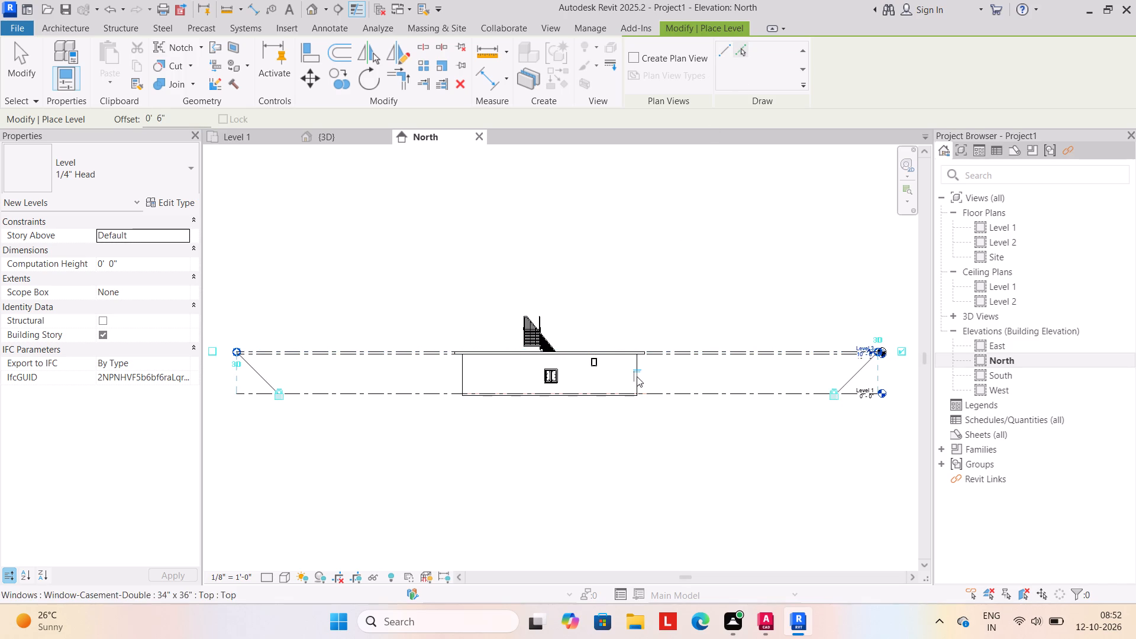
# Add four more levels above the new one, each picked from the previous level line with a 10' 6" offset.
pyautogui.scroll(8, 635, 376)
pyautogui.moveTo(634, 373); pyautogui.dragTo(622, 507, button='middle')
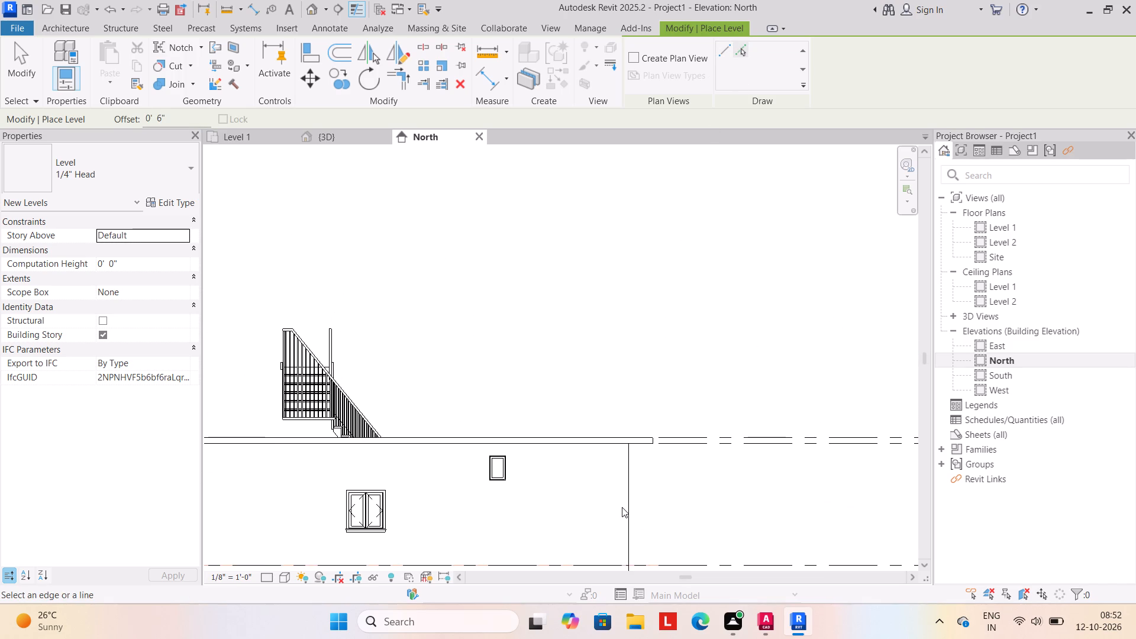
pyautogui.scroll(-1, 622, 507)
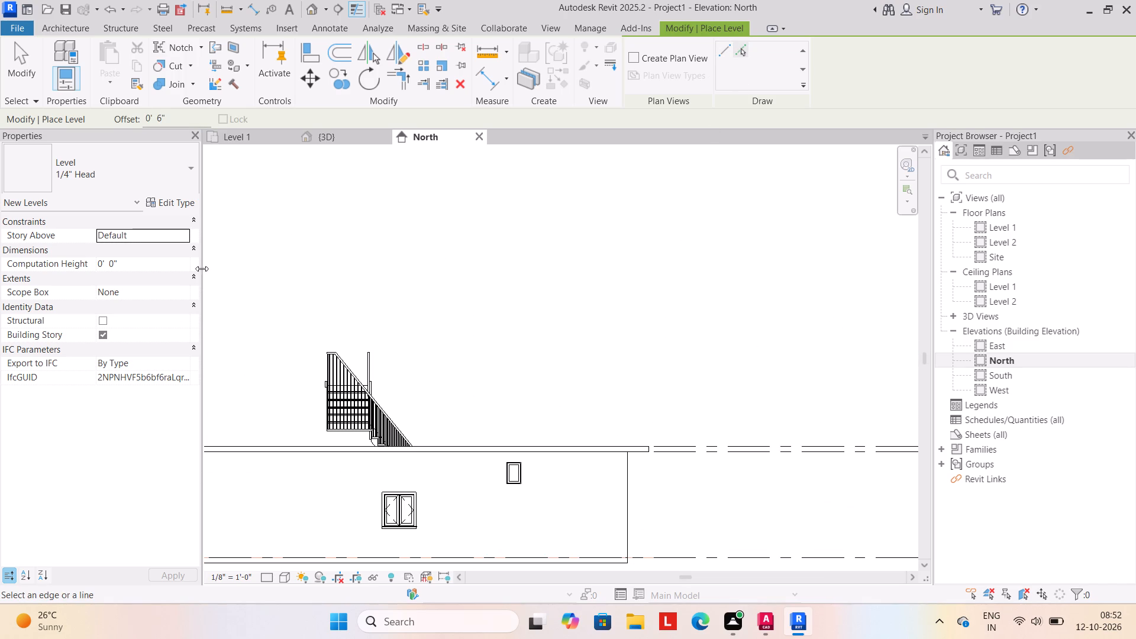
pyautogui.click(179, 118)
pyautogui.press('BackSpace')
pyautogui.press('BackSpace')
pyautogui.press('BackSpace')
pyautogui.press('BackSpace')
pyautogui.press('BackSpace')
pyautogui.press('BackSpace')
pyautogui.press('BackSpace')
pyautogui.press('BackSpace')
pyautogui.press('BackSpace')
pyautogui.press('BackSpace')
pyautogui.press('BackSpace')
pyautogui.press('BackSpace')
pyautogui.press('BackSpace')
pyautogui.press('BackSpace')
pyautogui.press('BackSpace')
pyautogui.write('10\'6"')
pyautogui.press('Return')
pyautogui.click(744, 46)
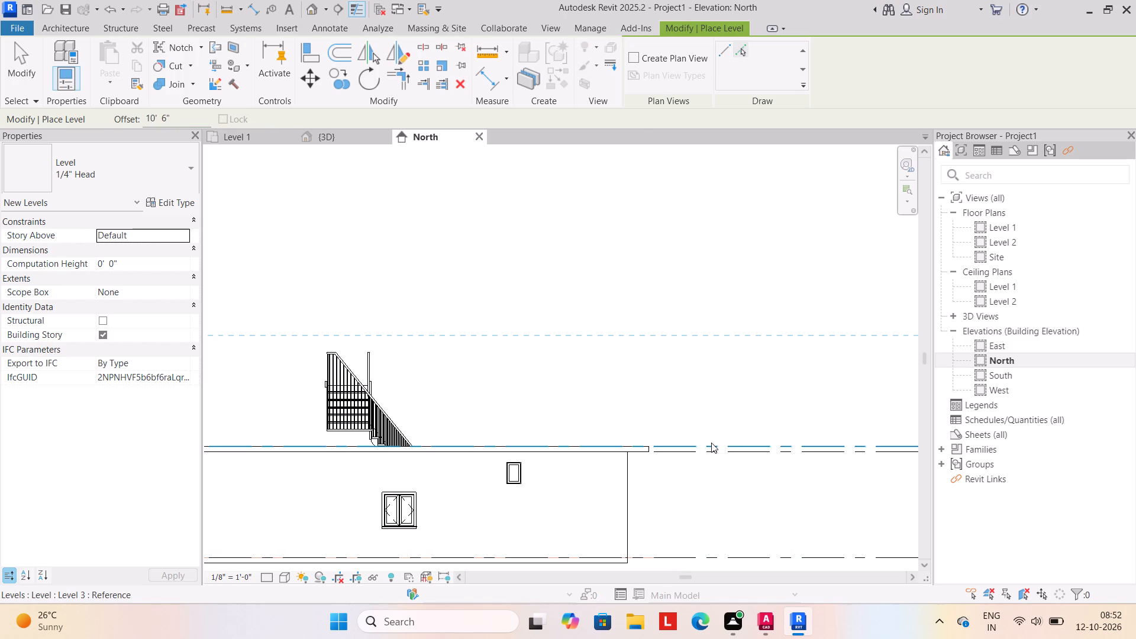
pyautogui.click(711, 443)
pyautogui.scroll(-2, 679, 389)
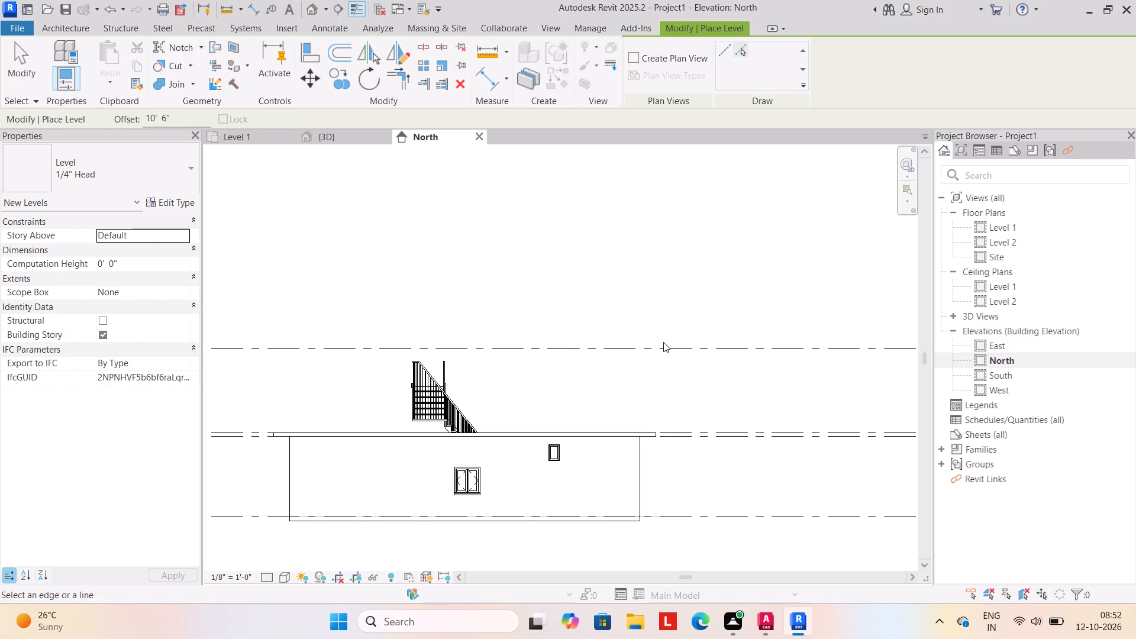
pyautogui.click(661, 344)
pyautogui.scroll(-2, 639, 351)
pyautogui.moveTo(639, 351); pyautogui.dragTo(634, 428, button='middle')
pyautogui.click(635, 360)
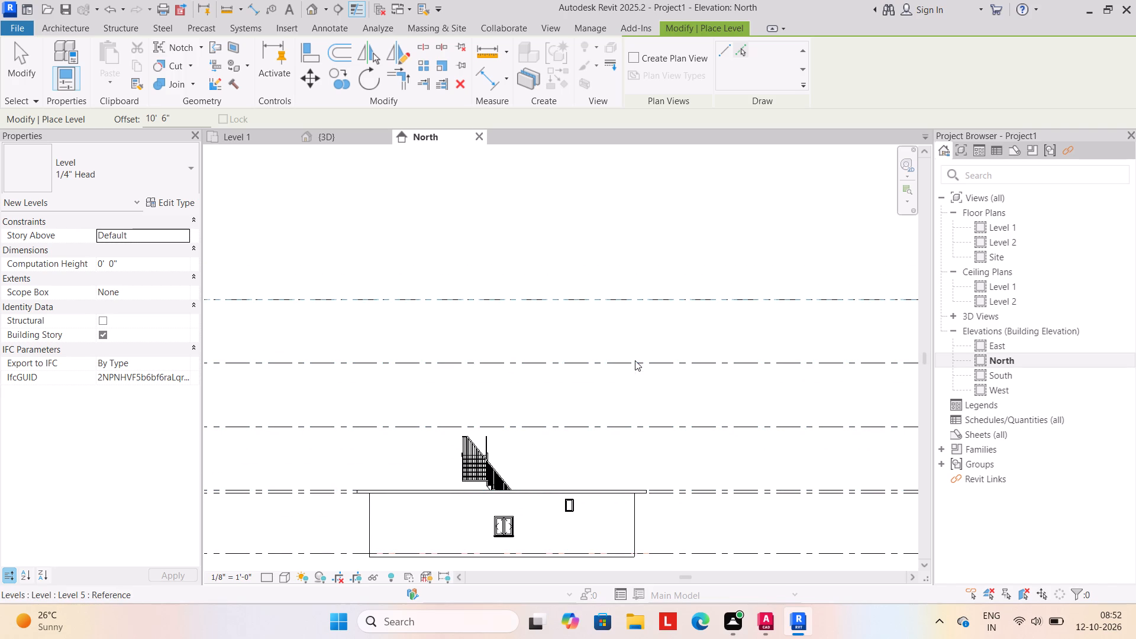
pyautogui.click(663, 297)
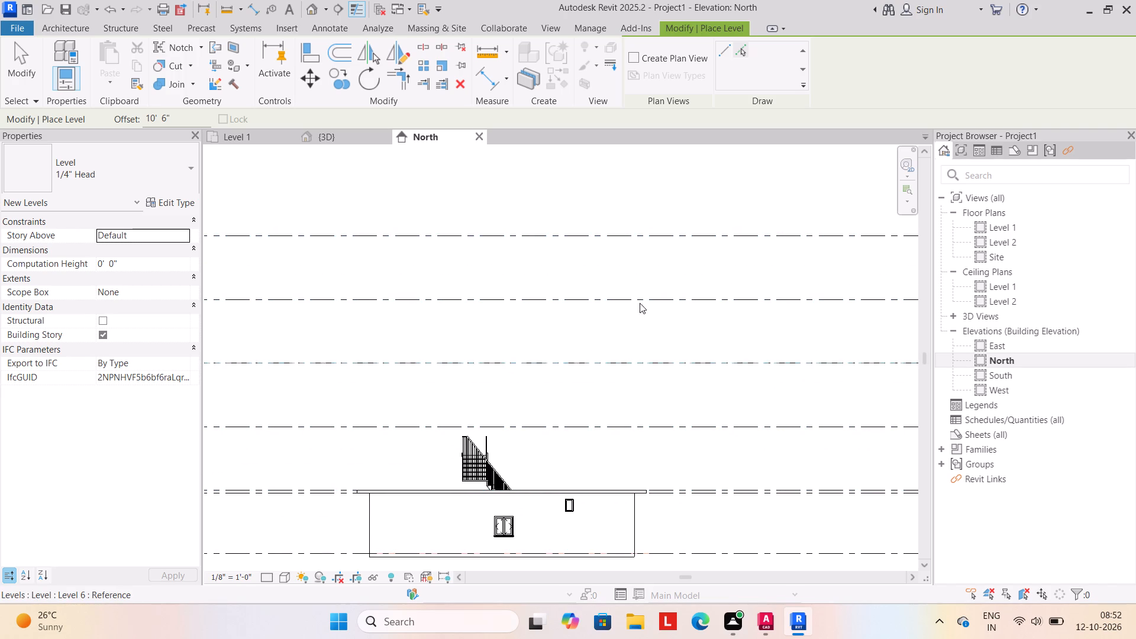
# In the 3D view, delete the handrail and the assembled stair that protrude through the roof.
pyautogui.click(338, 141)
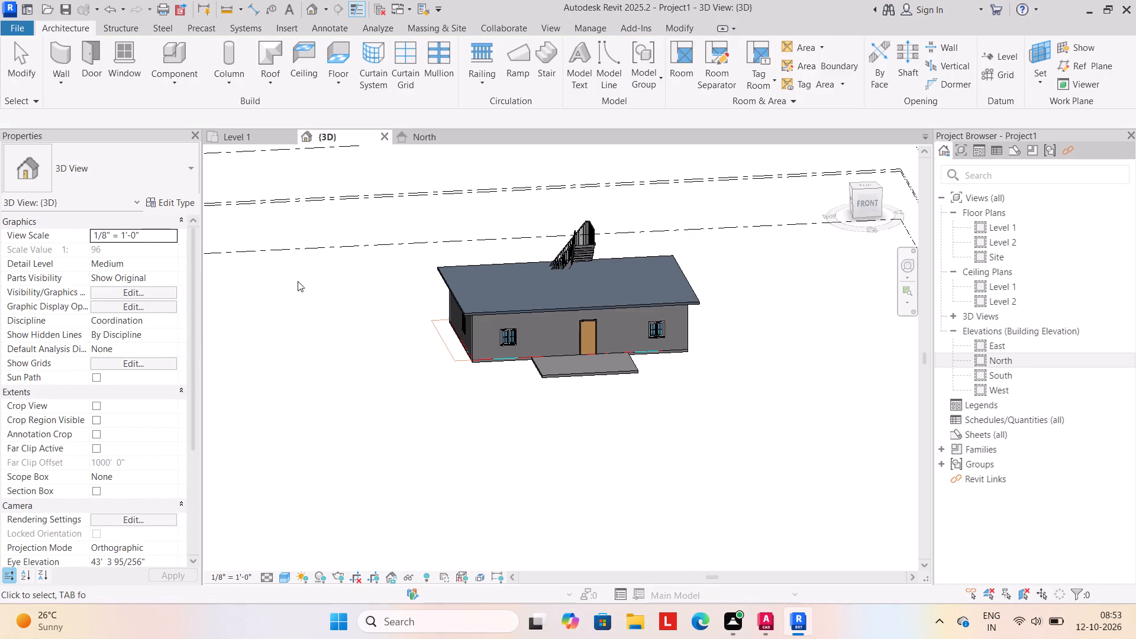
pyautogui.click(593, 234)
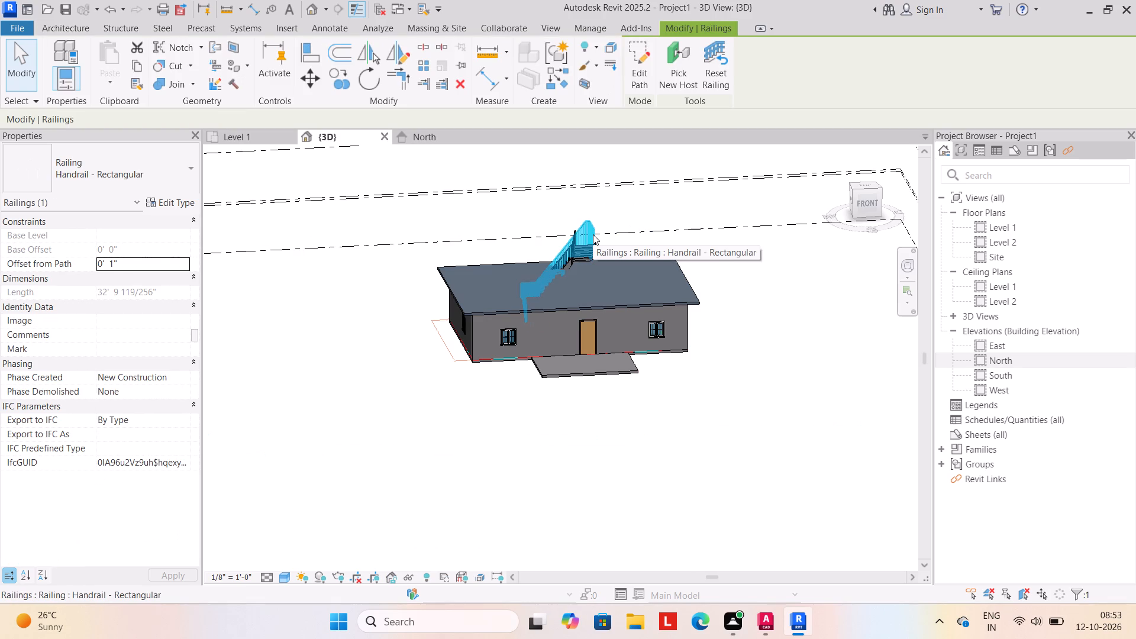
pyautogui.press('Delete')
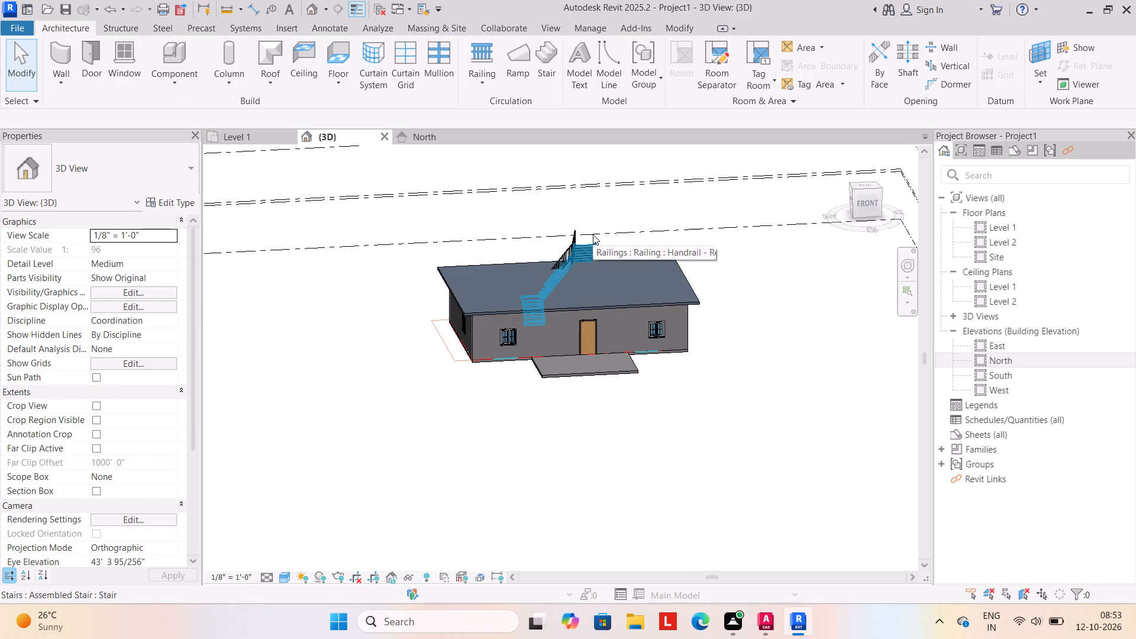
pyautogui.press('Delete')
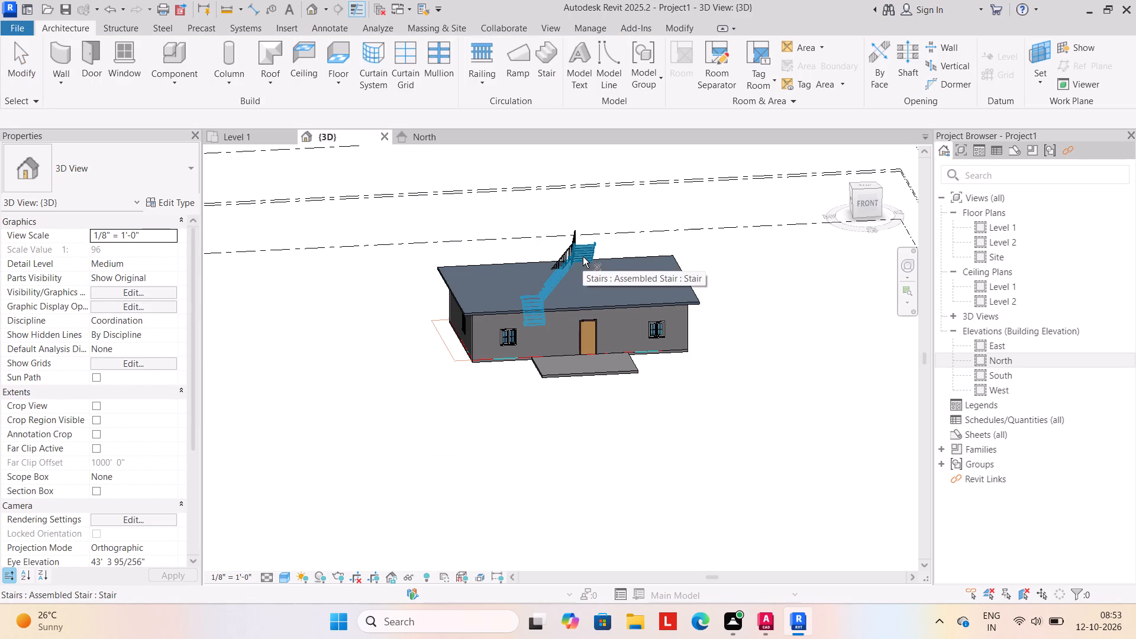
pyautogui.press('Delete')
pyautogui.click(579, 253)
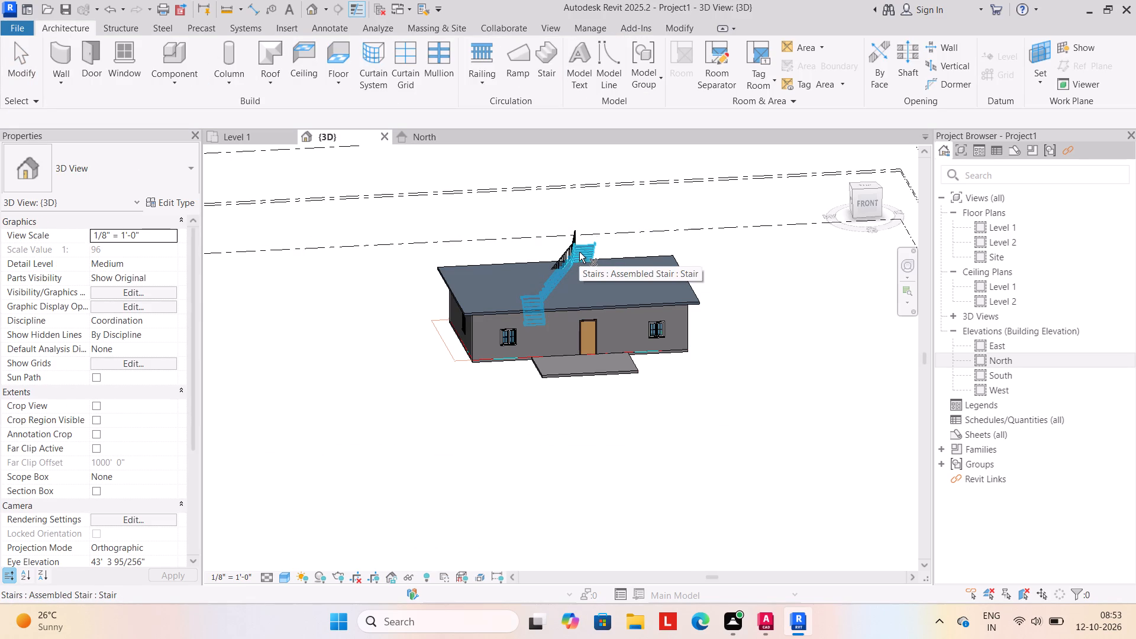
pyautogui.press('Delete')
pyautogui.press('Delete')
pyautogui.press('Delete')
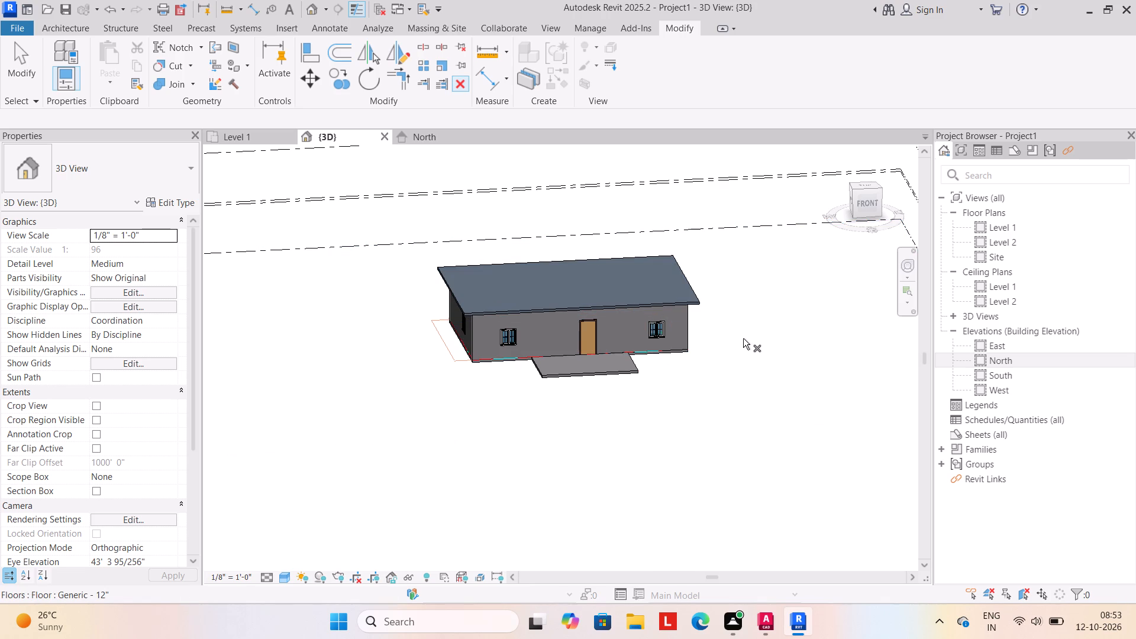
pyautogui.press('Escape')
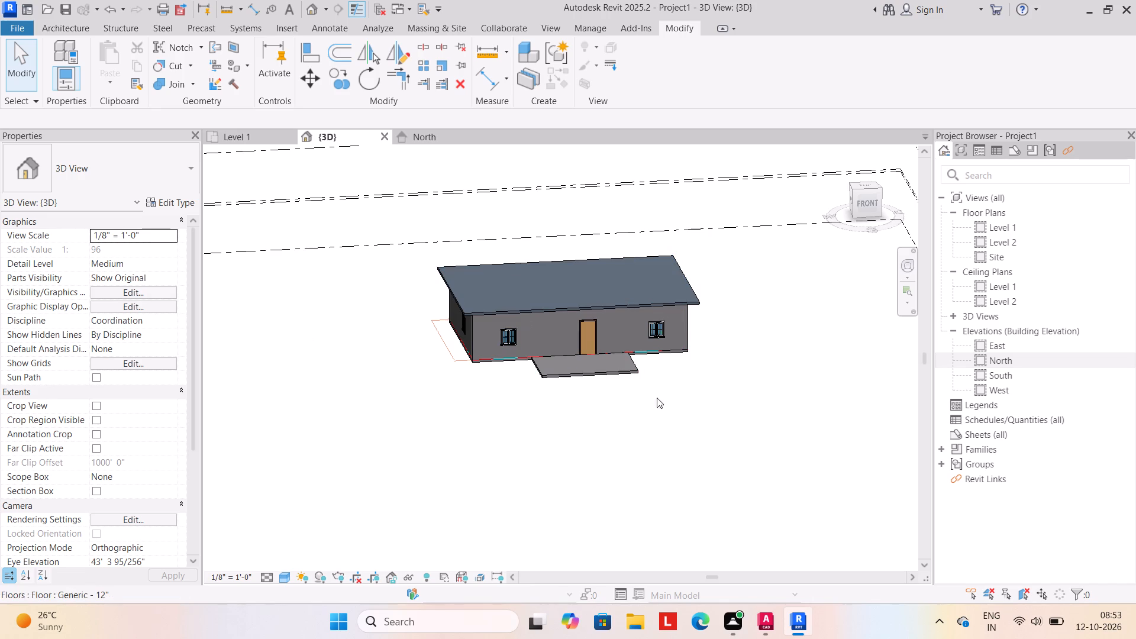
# On the Level 1 plan, place a U-shaped winder stair from Level 1 to Level 2 over the linked plan's stairwell and finish it.
pyautogui.keyDown('shift'); pyautogui.moveTo(646, 469); pyautogui.dragTo(609, 466, button='middle'); pyautogui.keyUp('shift')
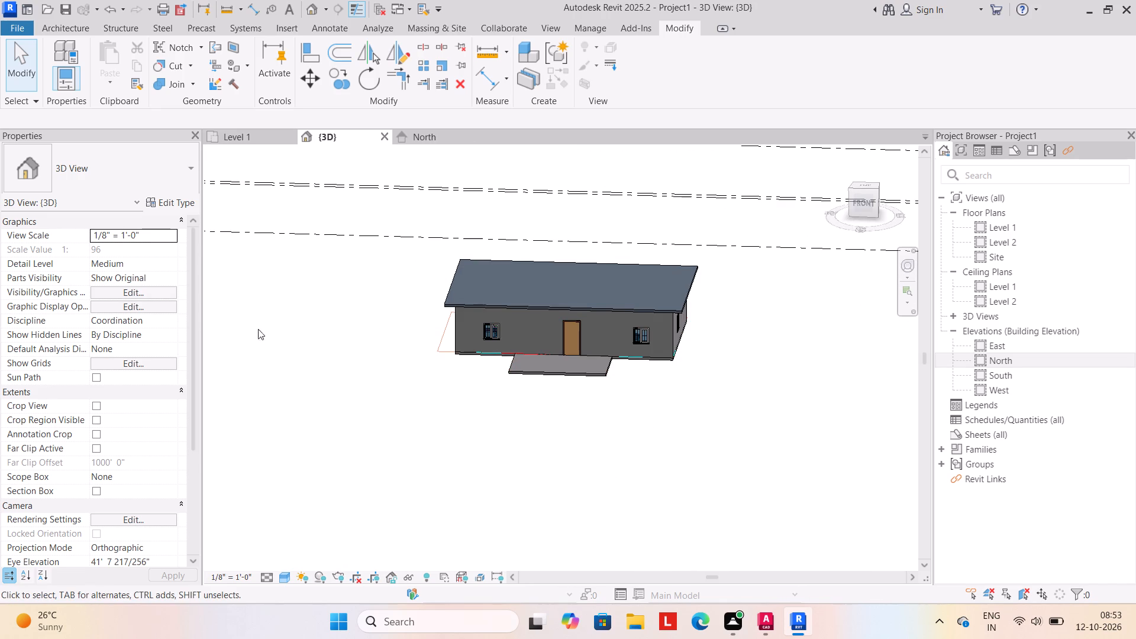
pyautogui.click(240, 136)
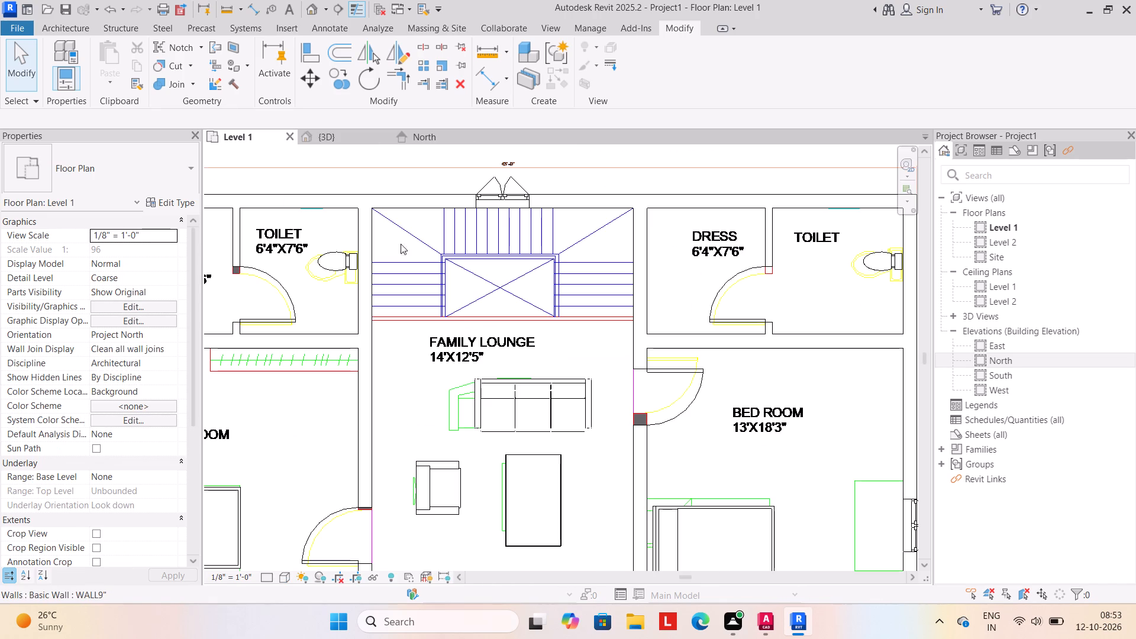
pyautogui.scroll(-1, 411, 254)
pyautogui.moveTo(415, 254); pyautogui.dragTo(444, 343, button='middle')
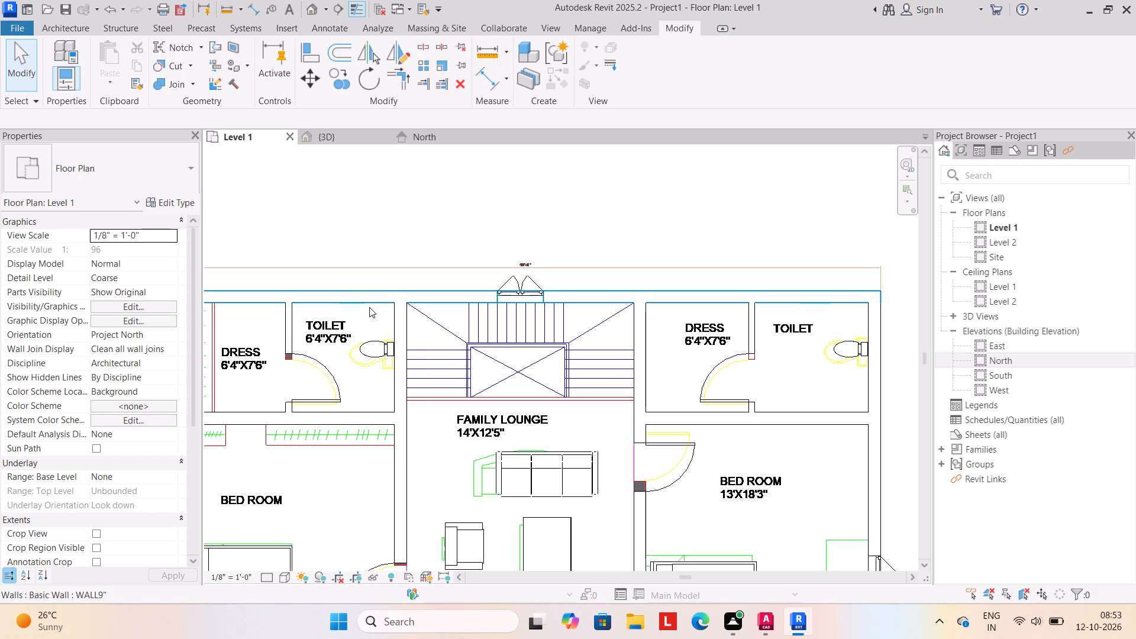
pyautogui.click(53, 23)
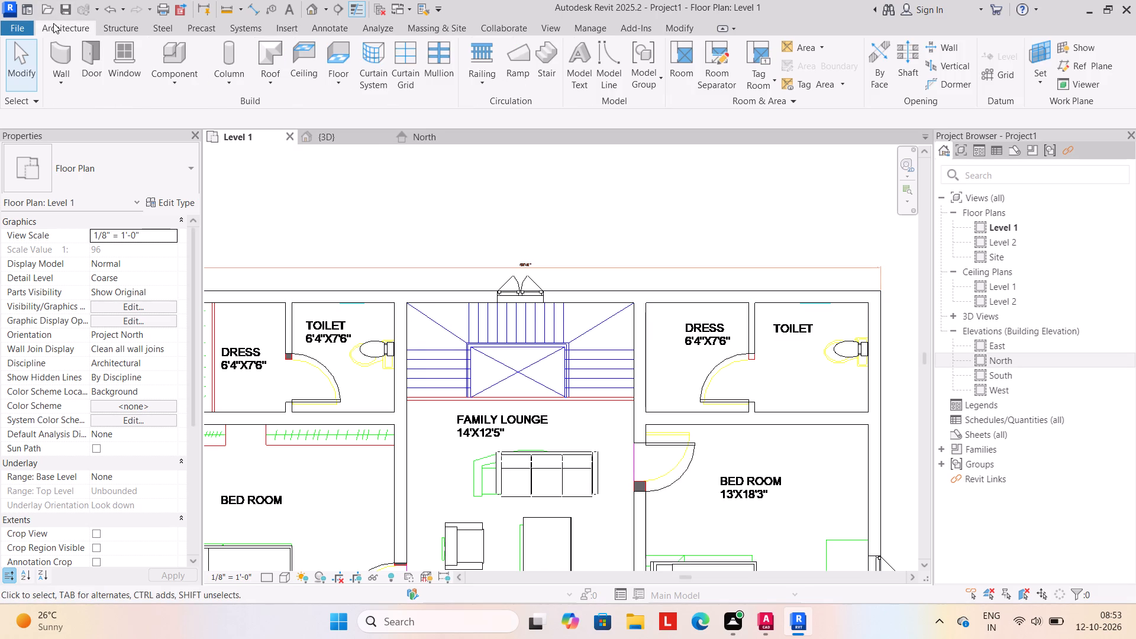
pyautogui.click(540, 57)
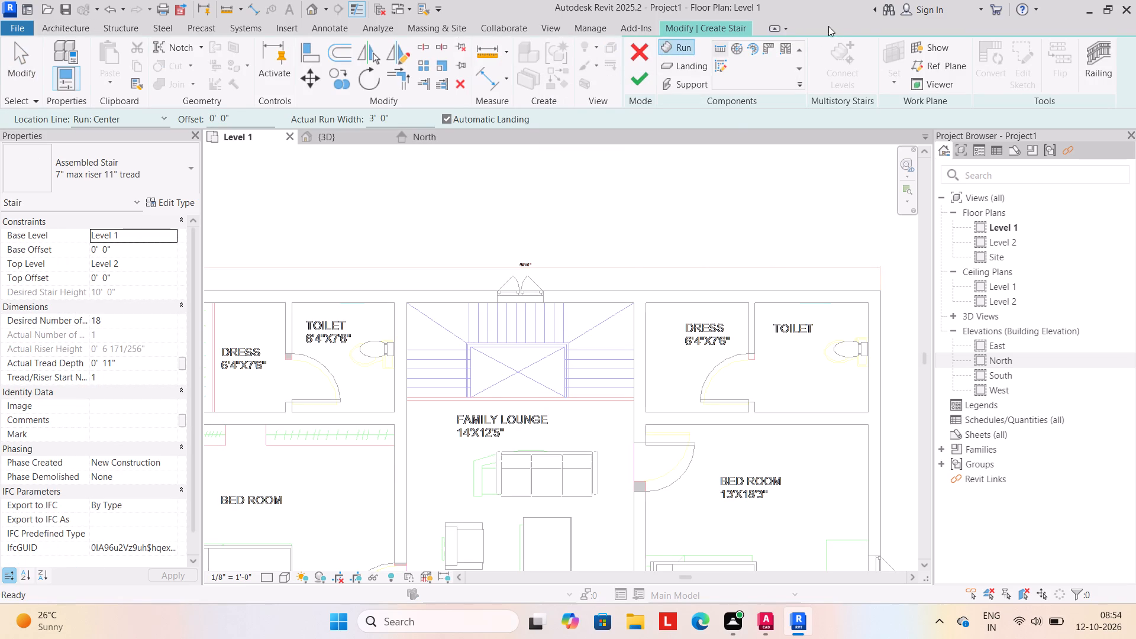
pyautogui.click(782, 46)
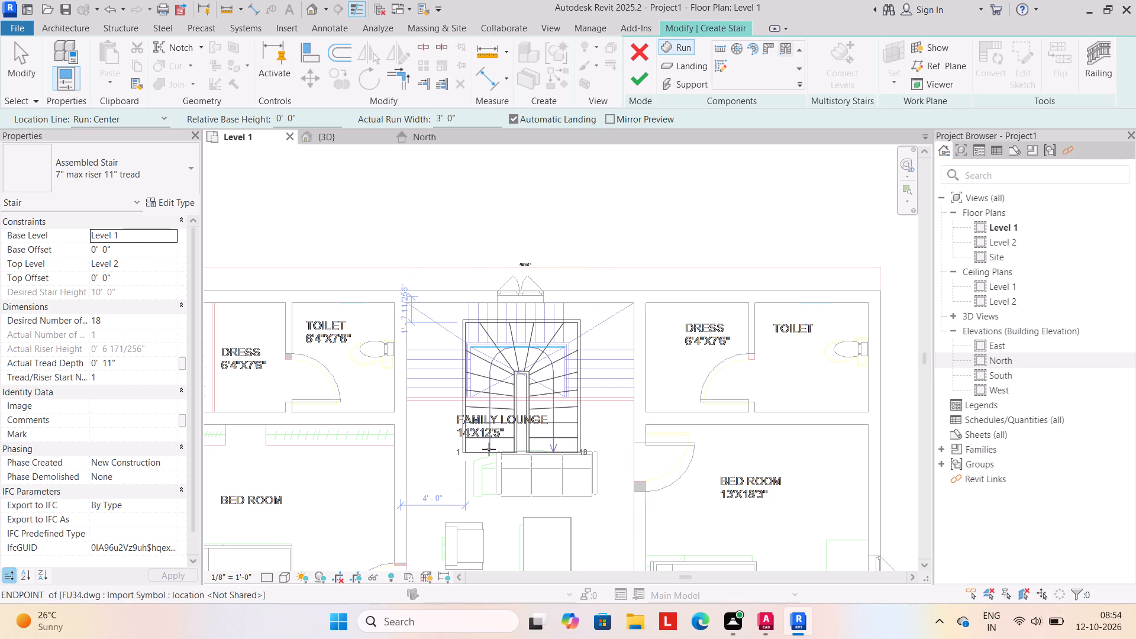
pyautogui.scroll(2, 489, 449)
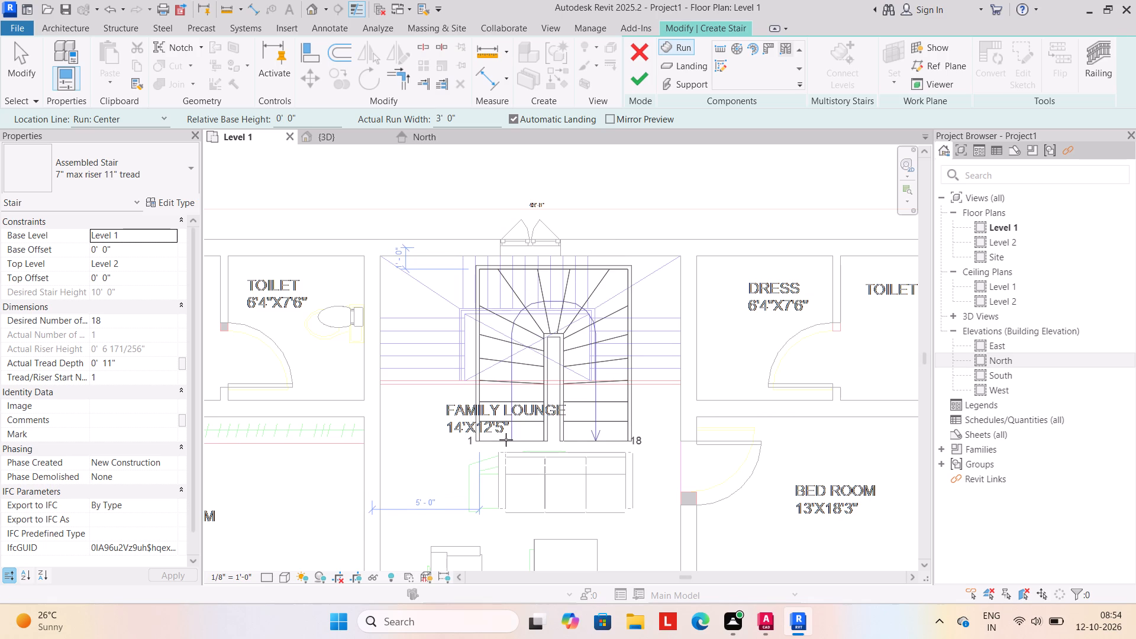
pyautogui.click(506, 440)
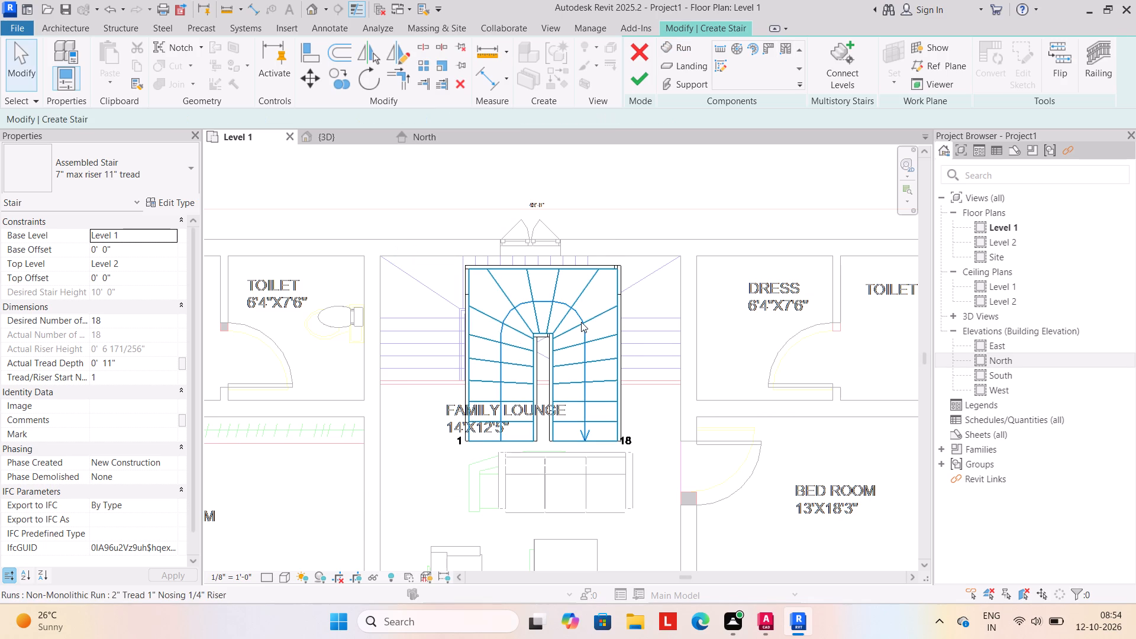
pyautogui.press('Escape')
pyautogui.press('Escape')
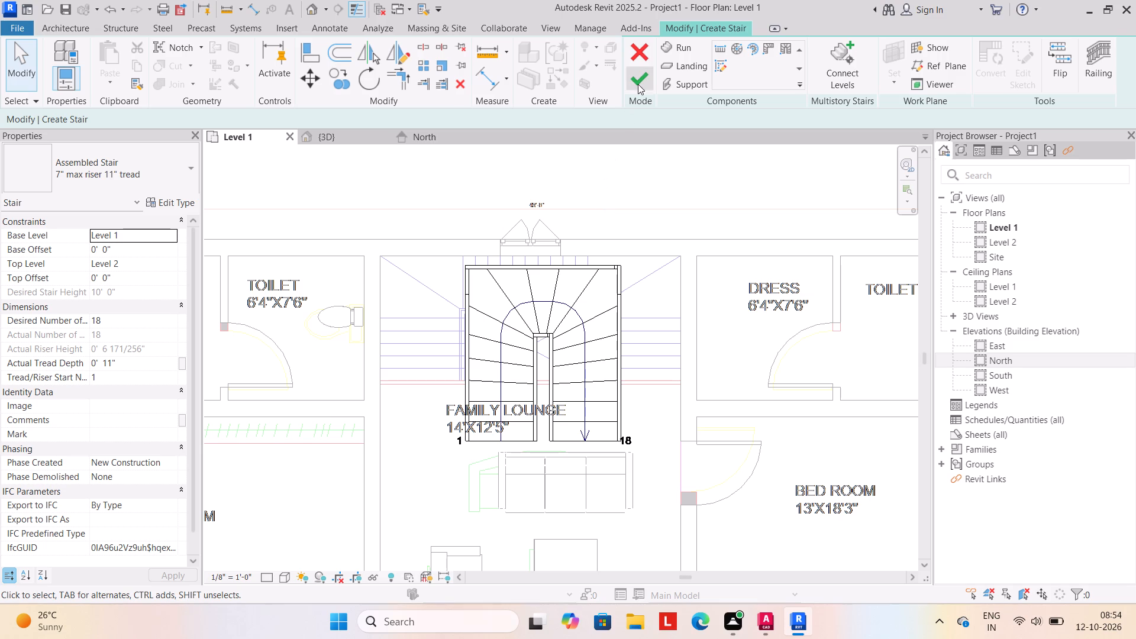
pyautogui.click(639, 79)
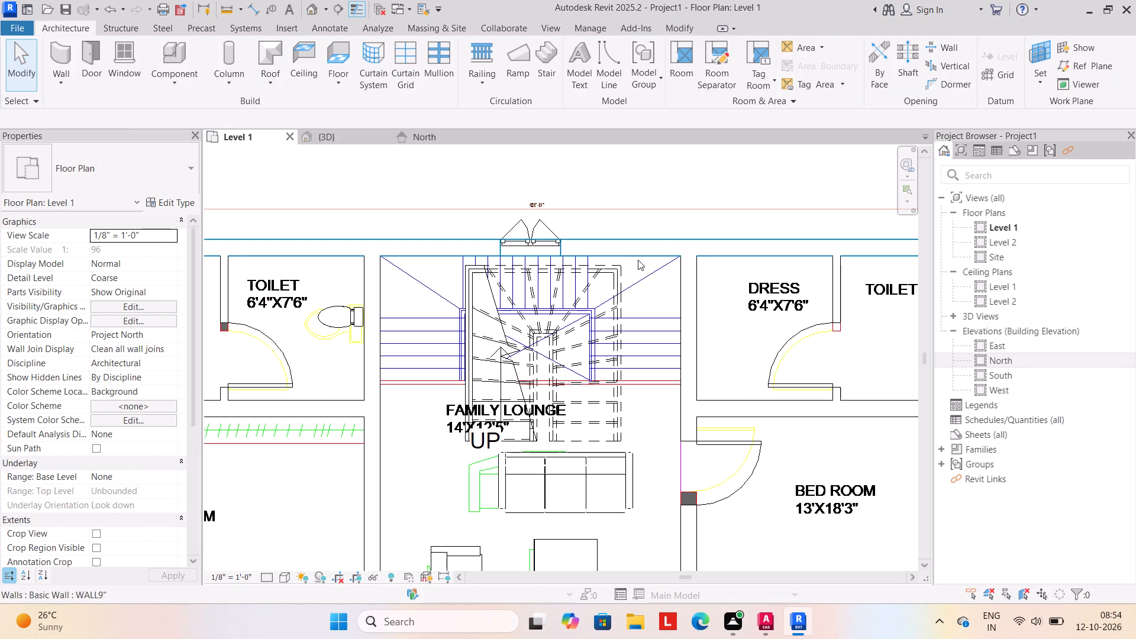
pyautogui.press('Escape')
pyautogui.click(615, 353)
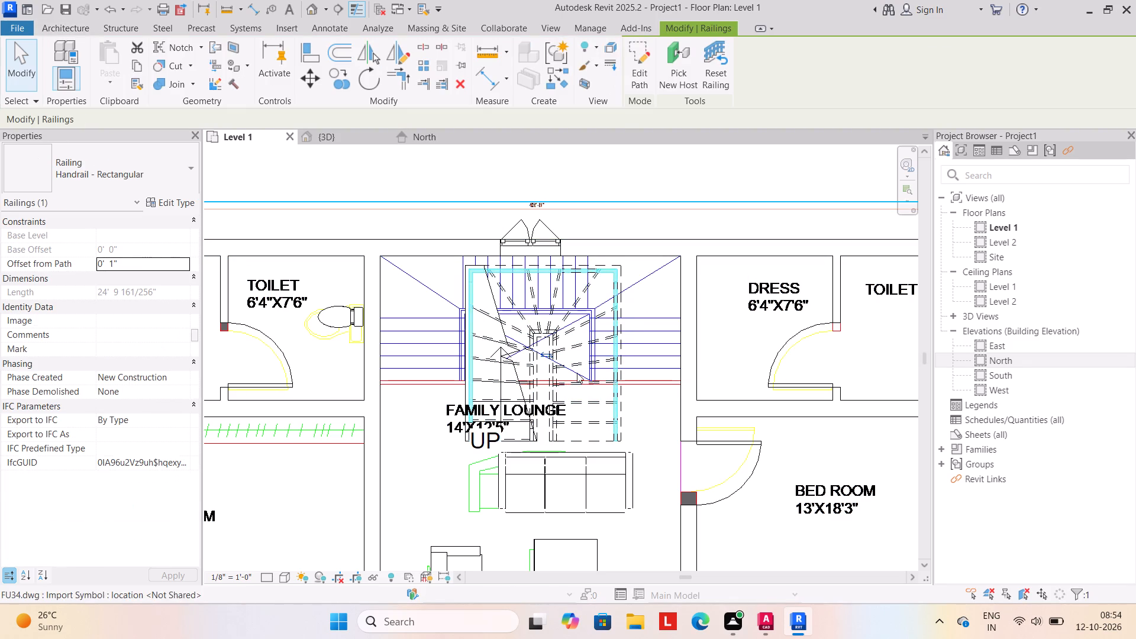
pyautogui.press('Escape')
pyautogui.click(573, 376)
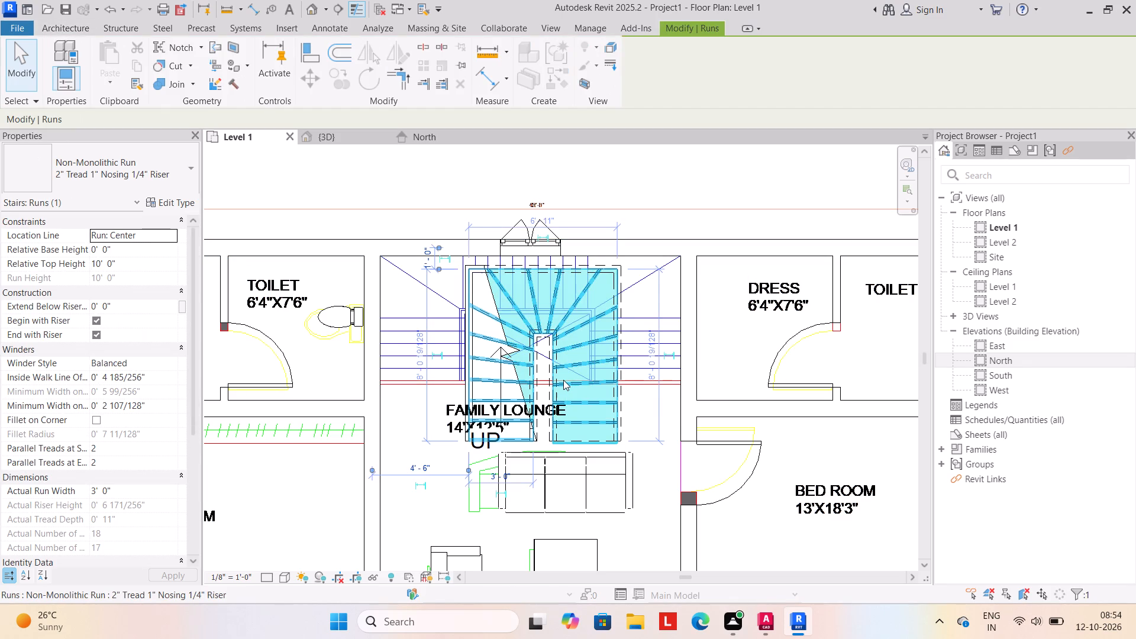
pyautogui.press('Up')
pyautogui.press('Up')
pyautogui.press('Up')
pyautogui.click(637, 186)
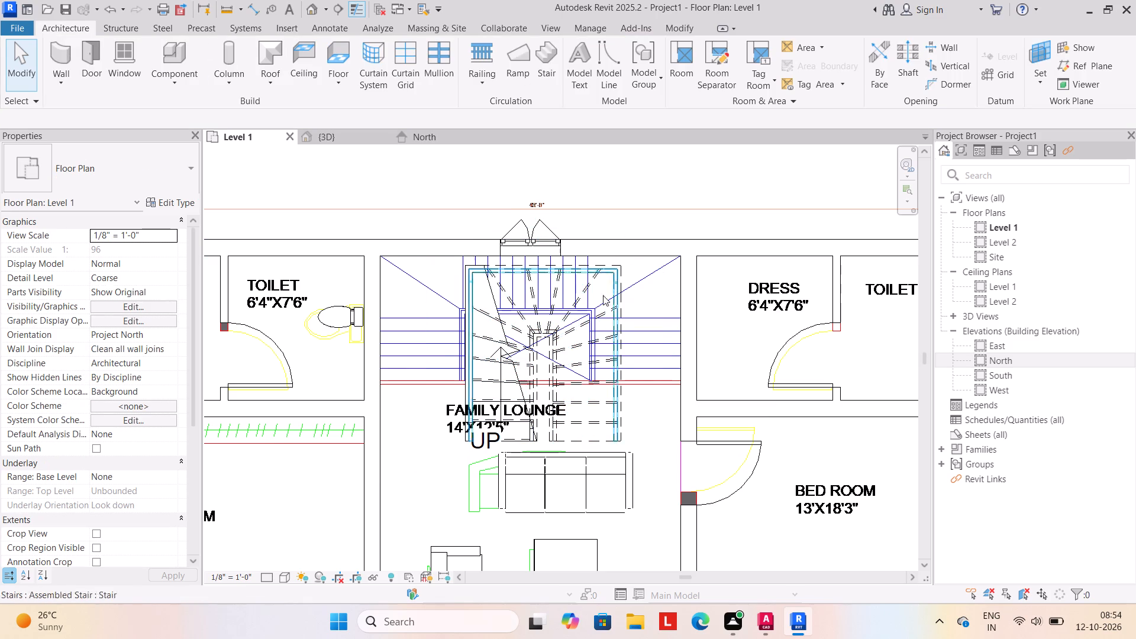
# Nudge the whole assembled stair slightly toward the exterior wall behind the stairwell.
pyautogui.click(602, 315)
pyautogui.press('Up')
pyautogui.press('Up')
pyautogui.press('Up')
pyautogui.press('Up')
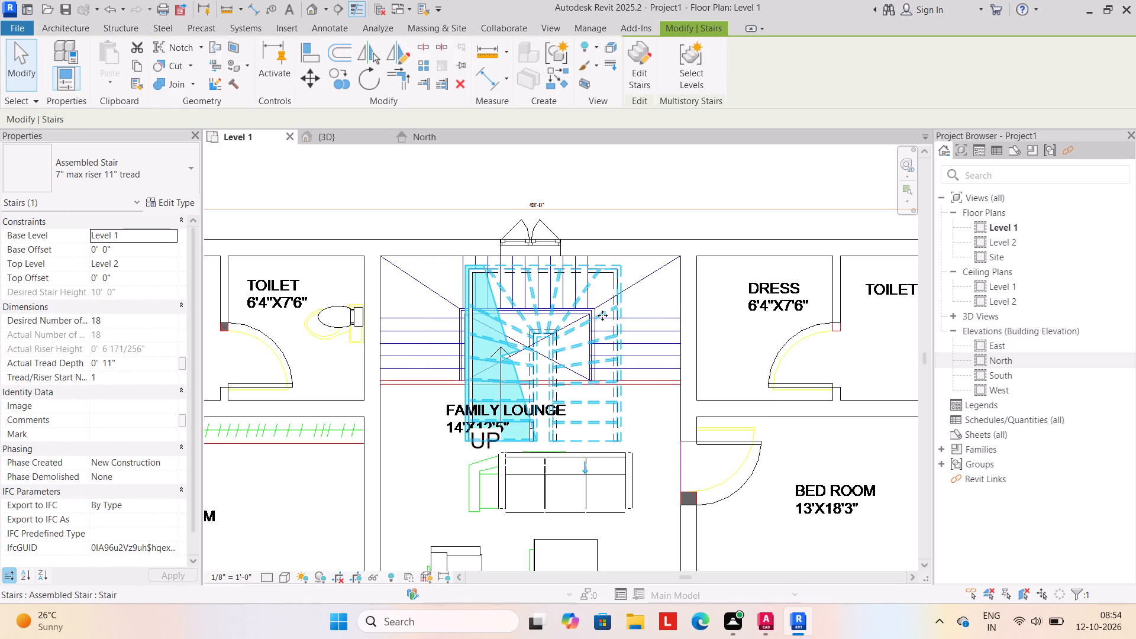
pyautogui.press('Up')
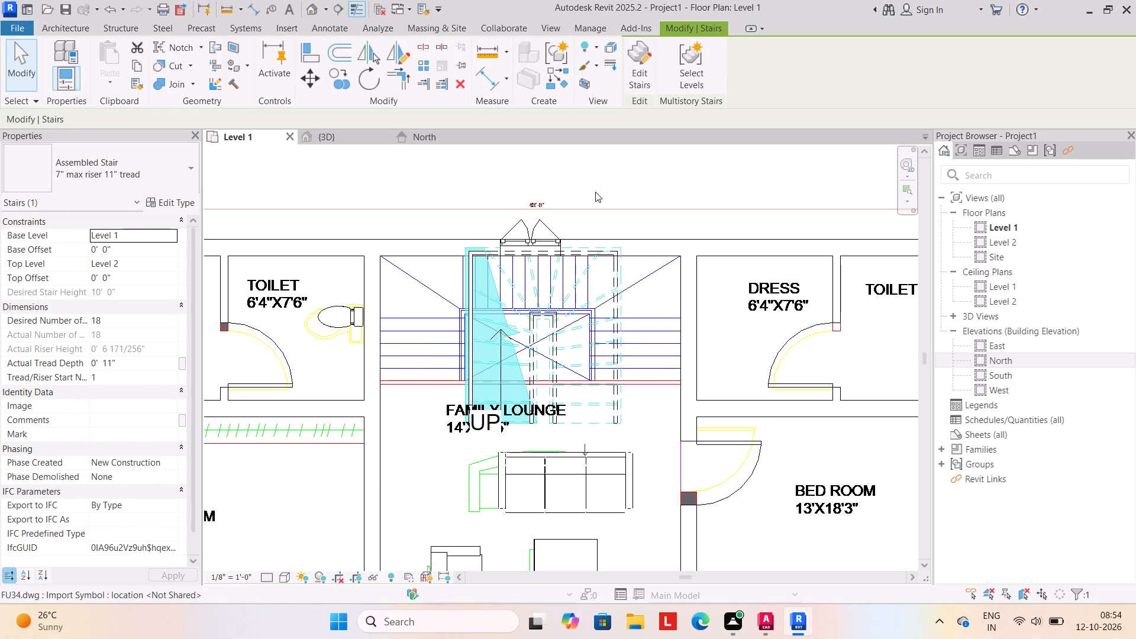
pyautogui.press('Down')
pyautogui.press('Down')
pyautogui.press('Down')
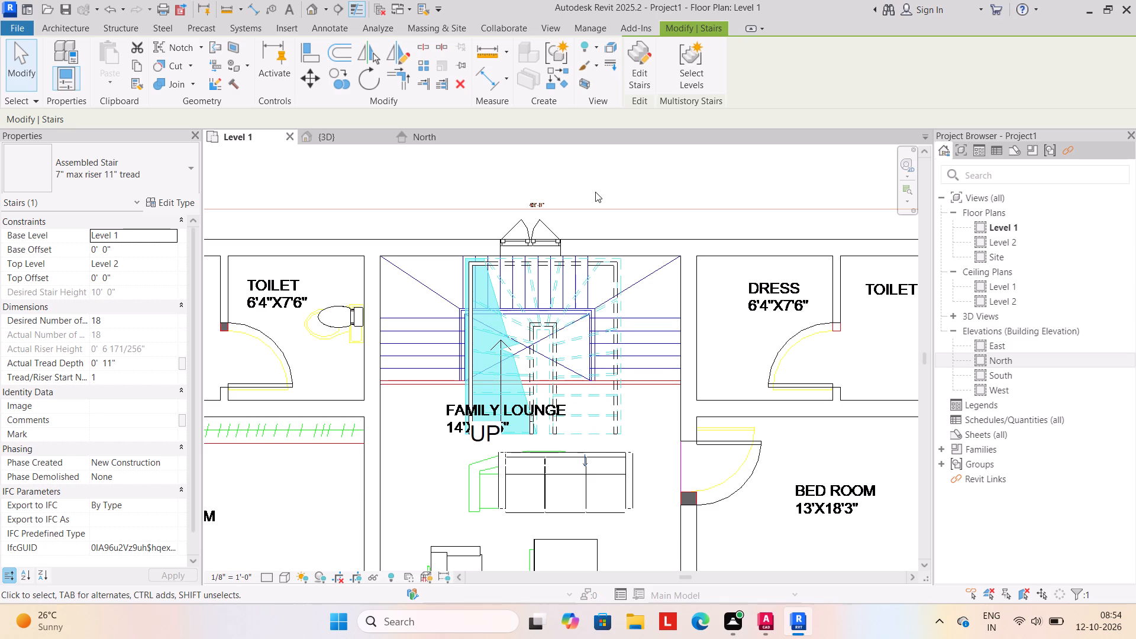
pyautogui.press('Down')
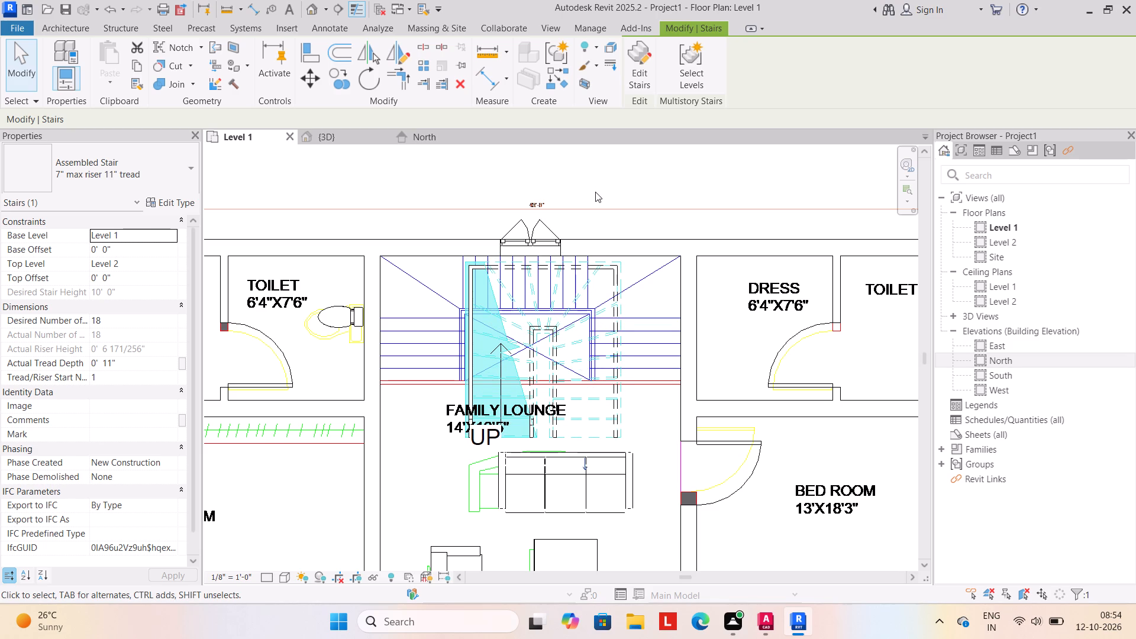
pyautogui.press('Escape')
pyautogui.press('Escape')
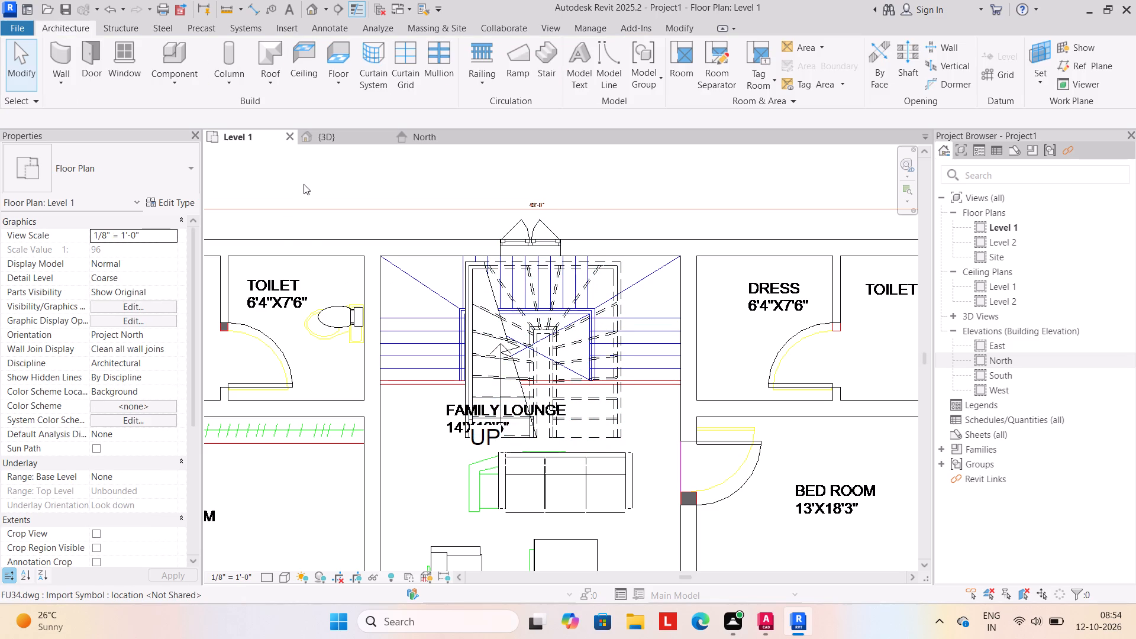
# Check the rebuilt stair against the roof in the 3D view.
pyautogui.click(329, 138)
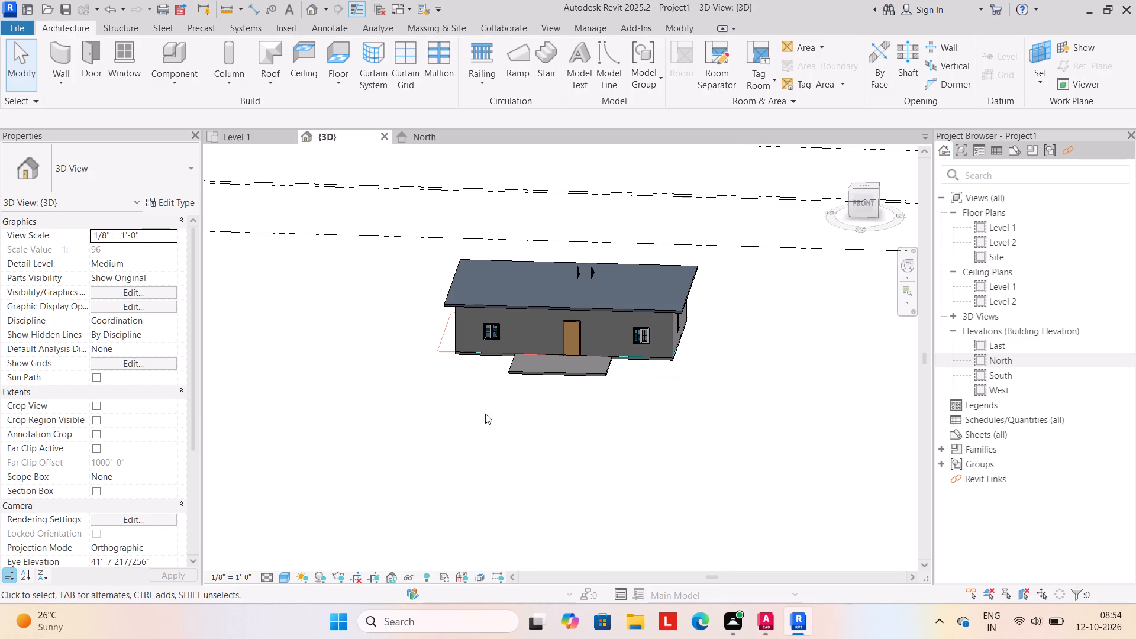
pyautogui.keyDown('shift'); pyautogui.moveTo(488, 425); pyautogui.dragTo(483, 442, button='middle'); pyautogui.keyUp('shift')
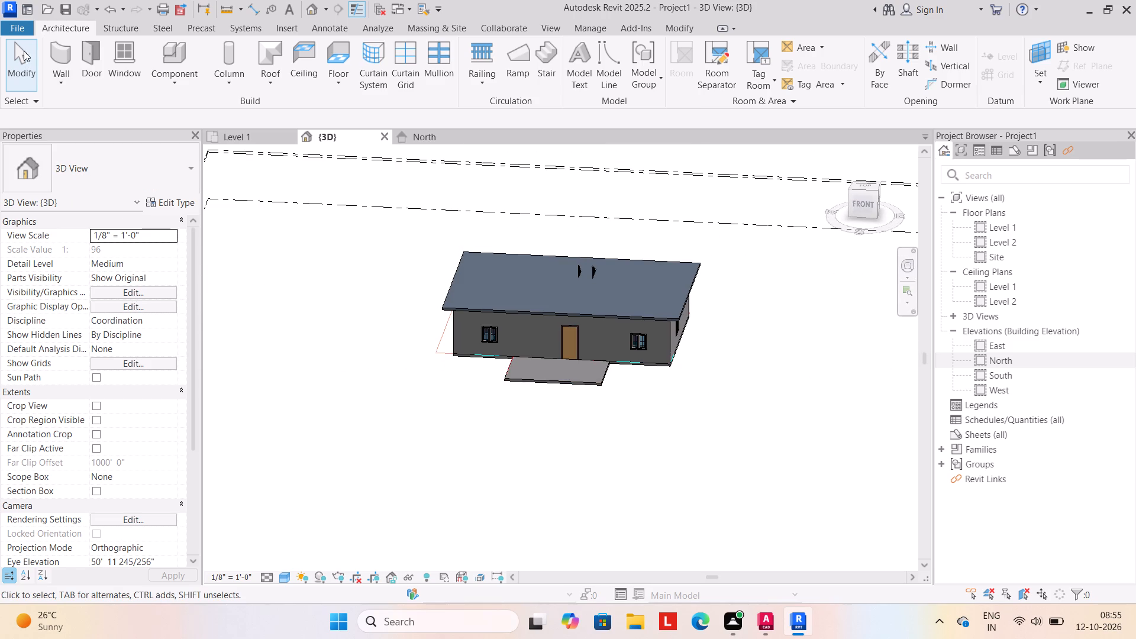
# Save the model as a Revit project file on the Desktop, with a file name starting with FU.
pyautogui.click(17, 22)
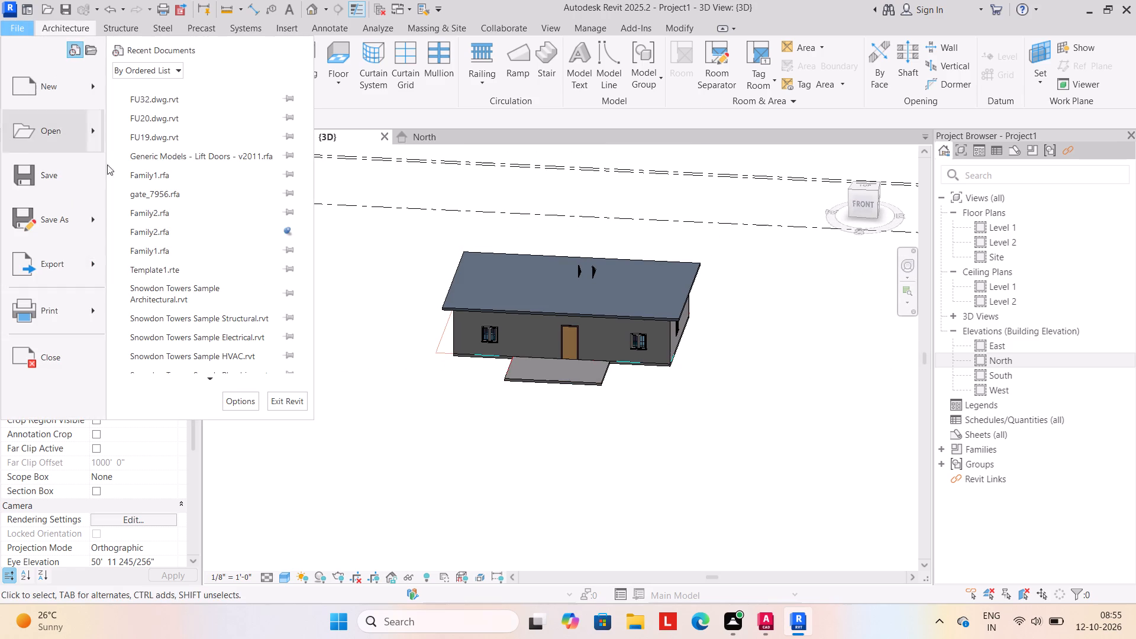
pyautogui.click(66, 216)
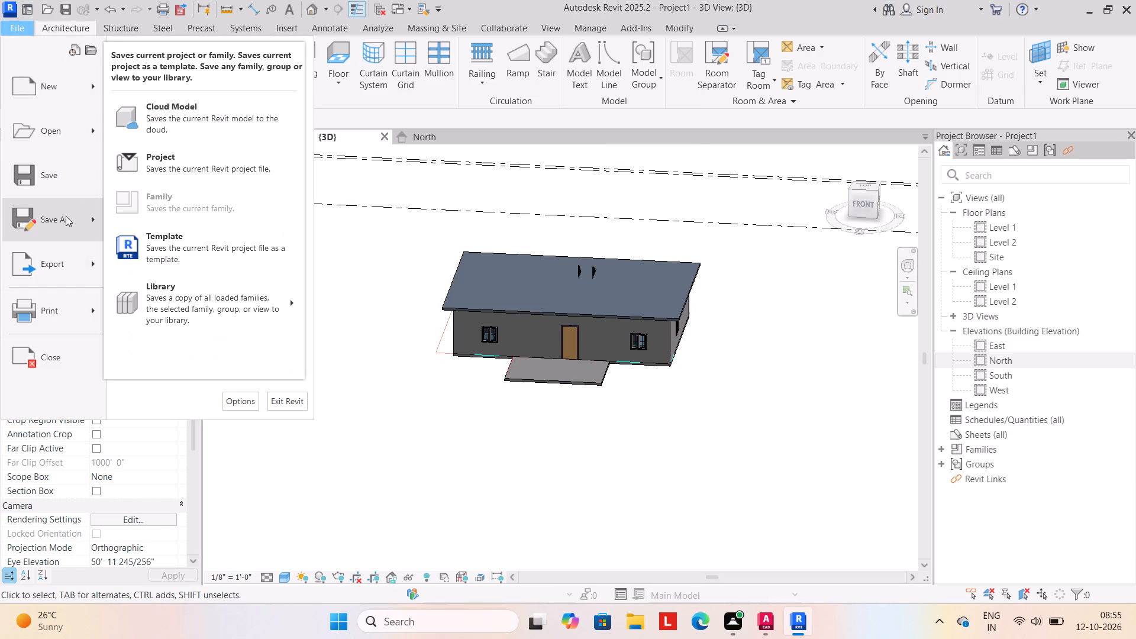
pyautogui.click(231, 166)
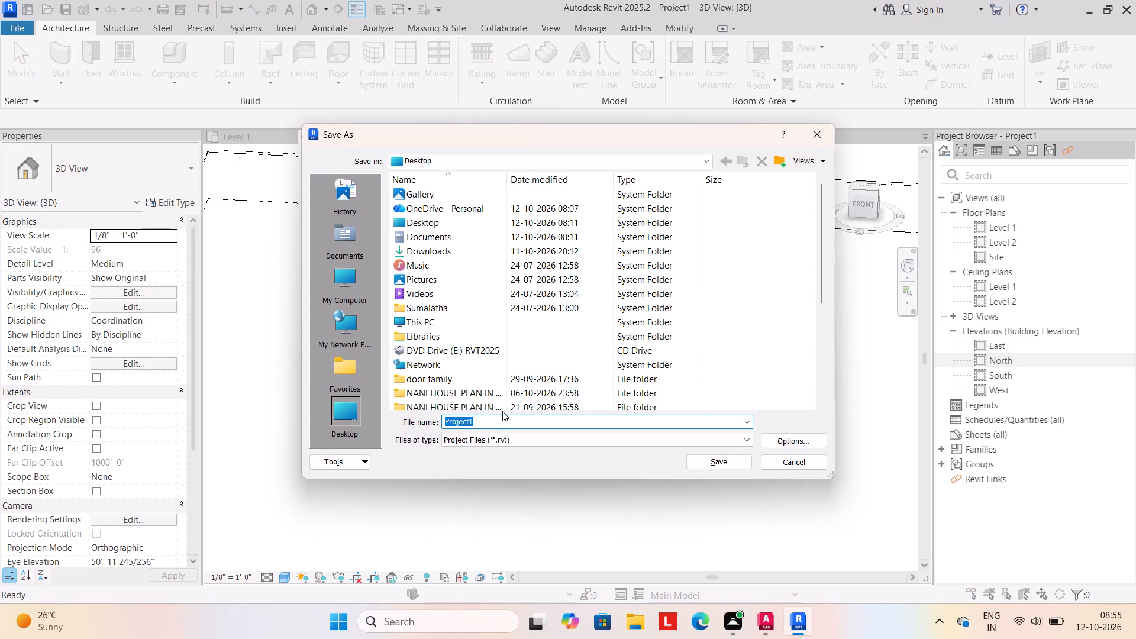
pyautogui.write('FU')
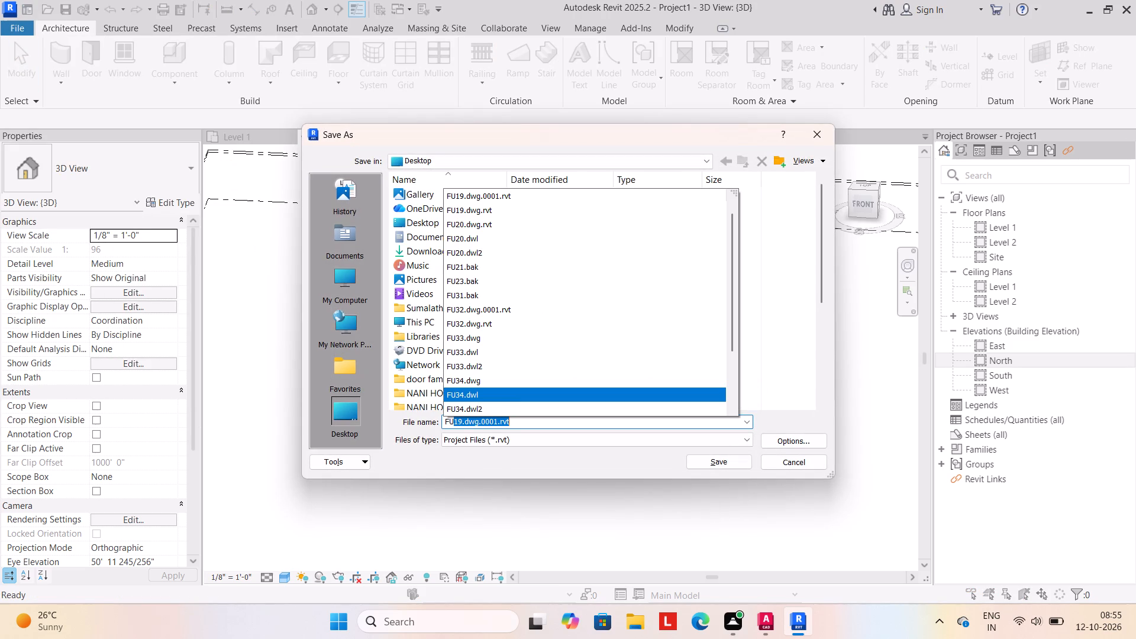
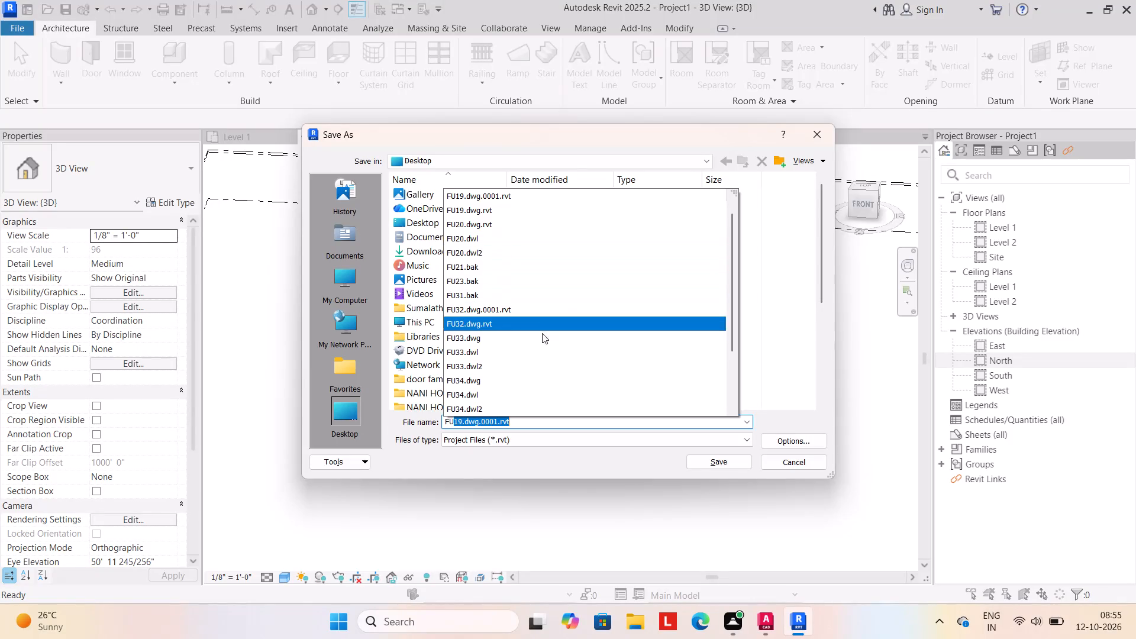
# Name the project file FU34.dwg and save it to the Desktop as a Revit project.
pyautogui.scroll(-10, 541, 348)
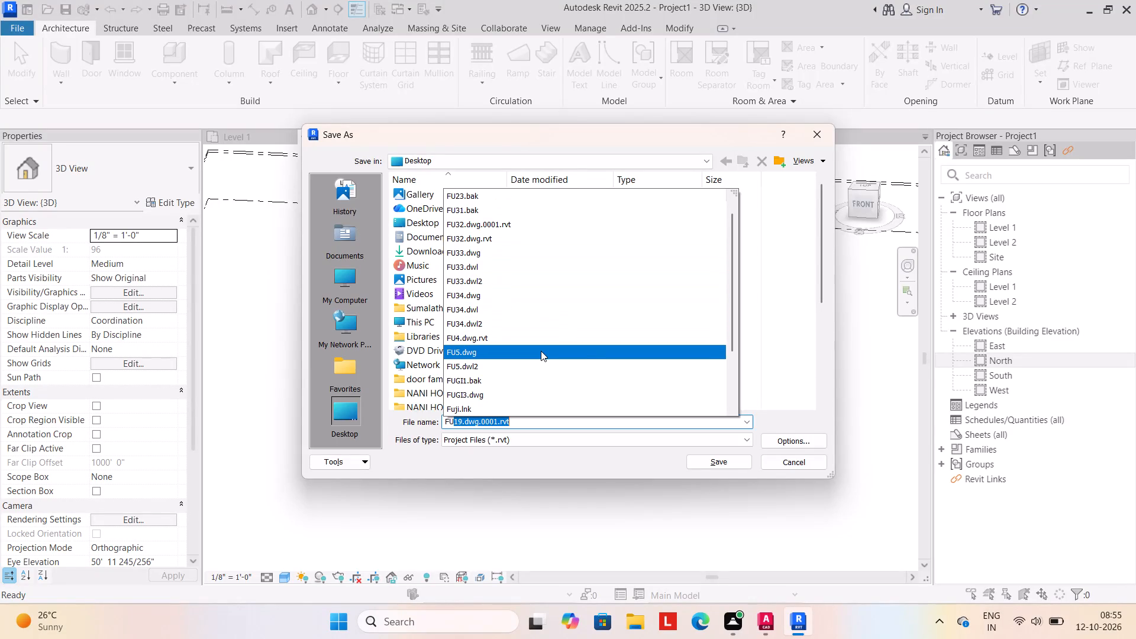
pyautogui.scroll(-2, 541, 351)
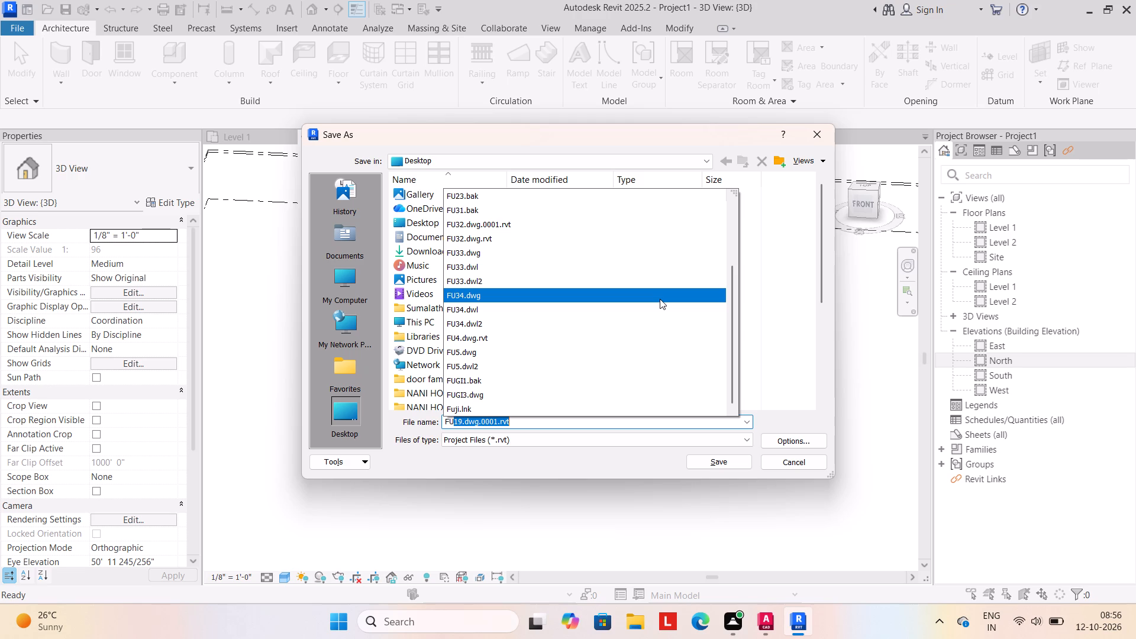
pyautogui.write('34')
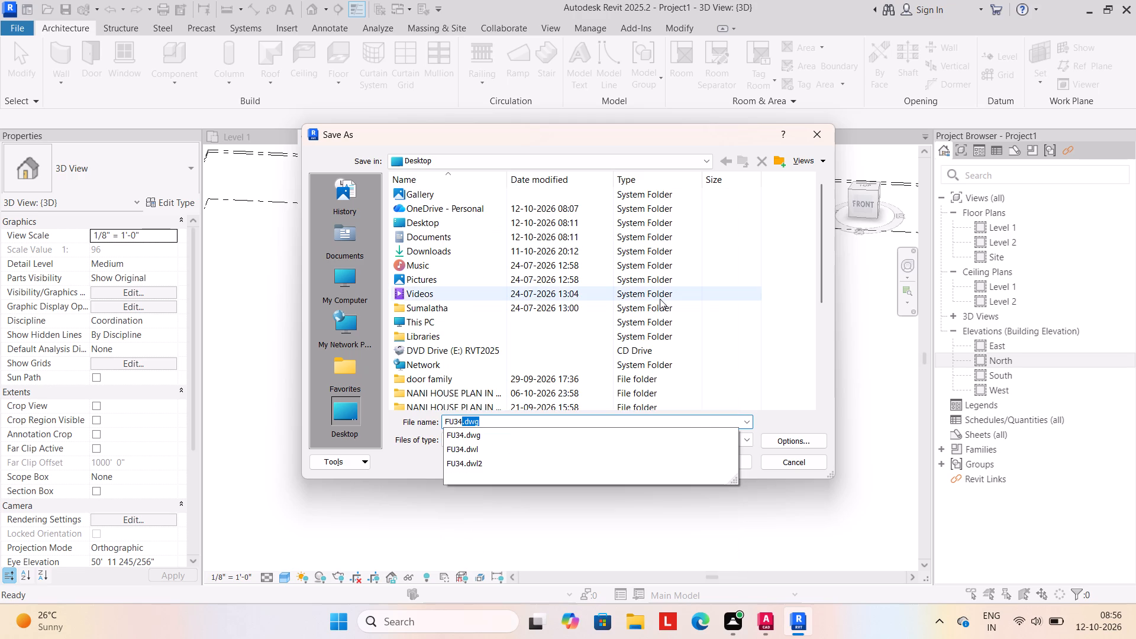
pyautogui.click(485, 431)
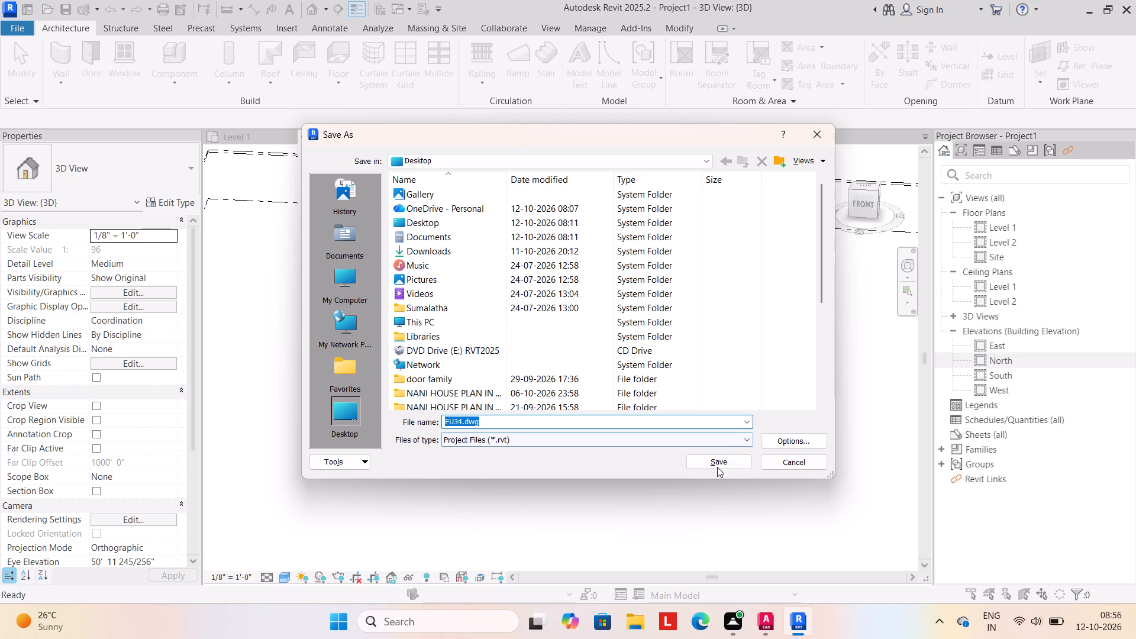
pyautogui.click(716, 460)
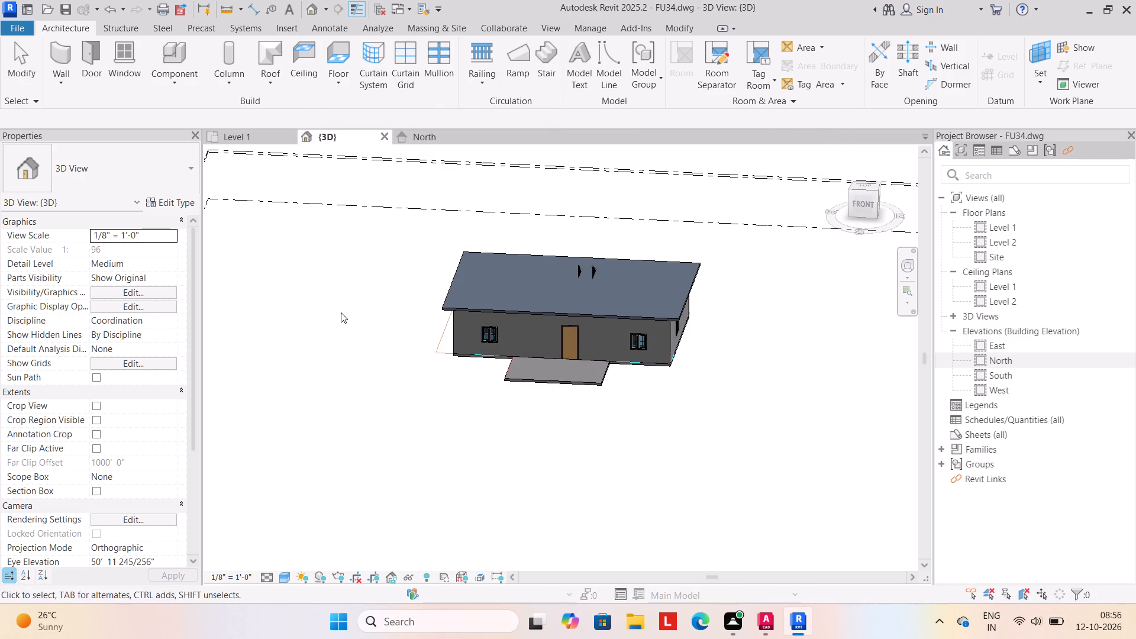
# Use Save As to save the project again on the Desktop under the same name, FU34.dwg.rvt.
pyautogui.click(23, 31)
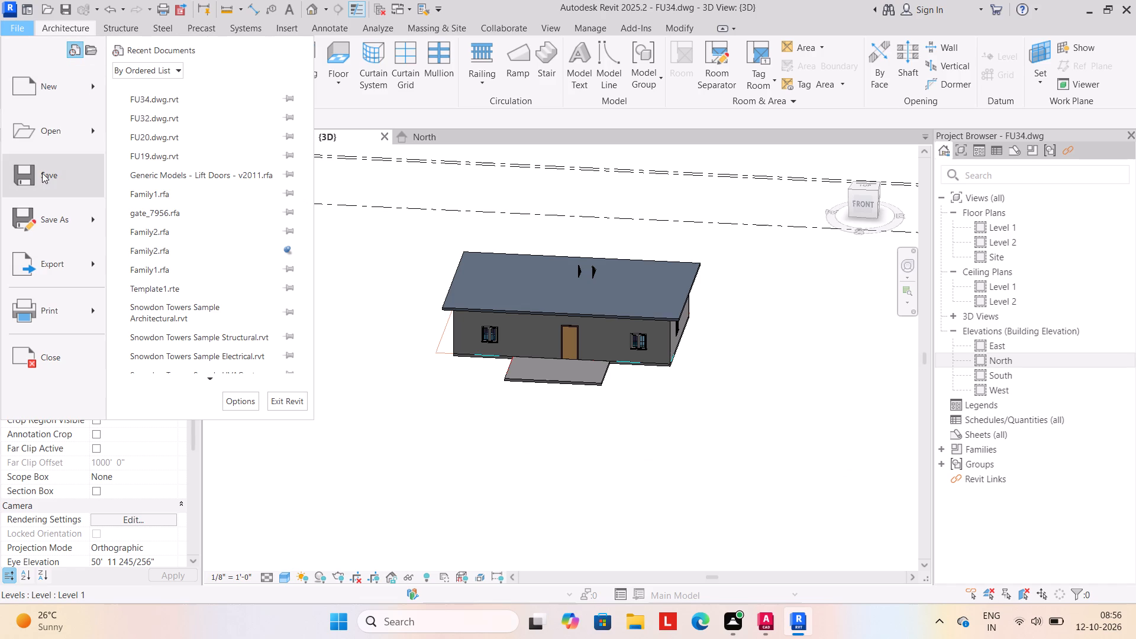
pyautogui.click(57, 214)
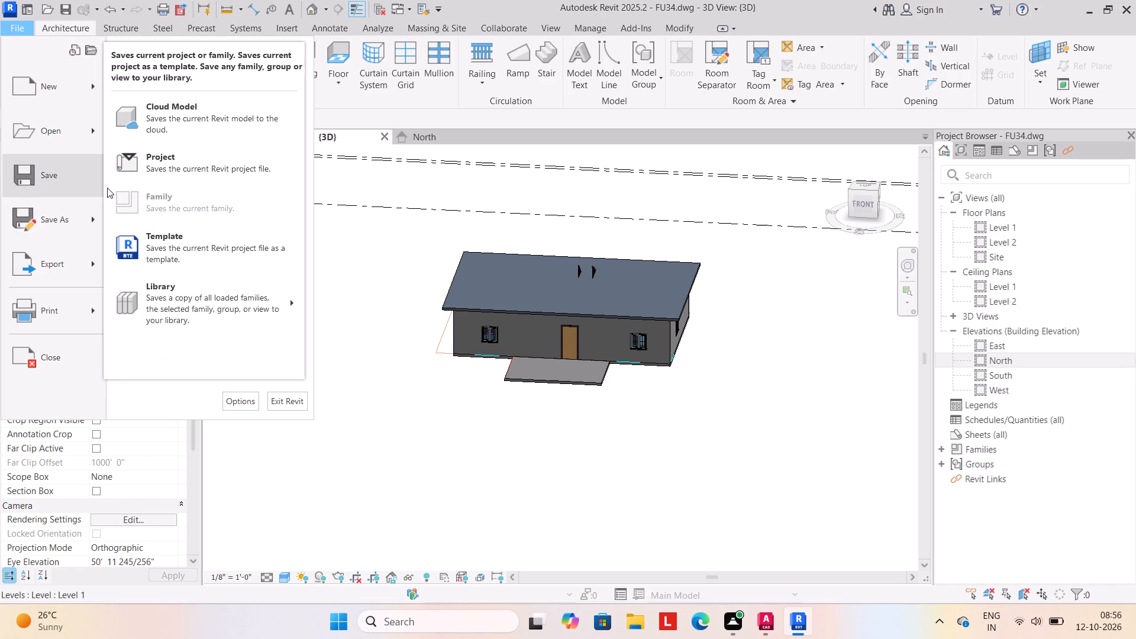
pyautogui.click(152, 165)
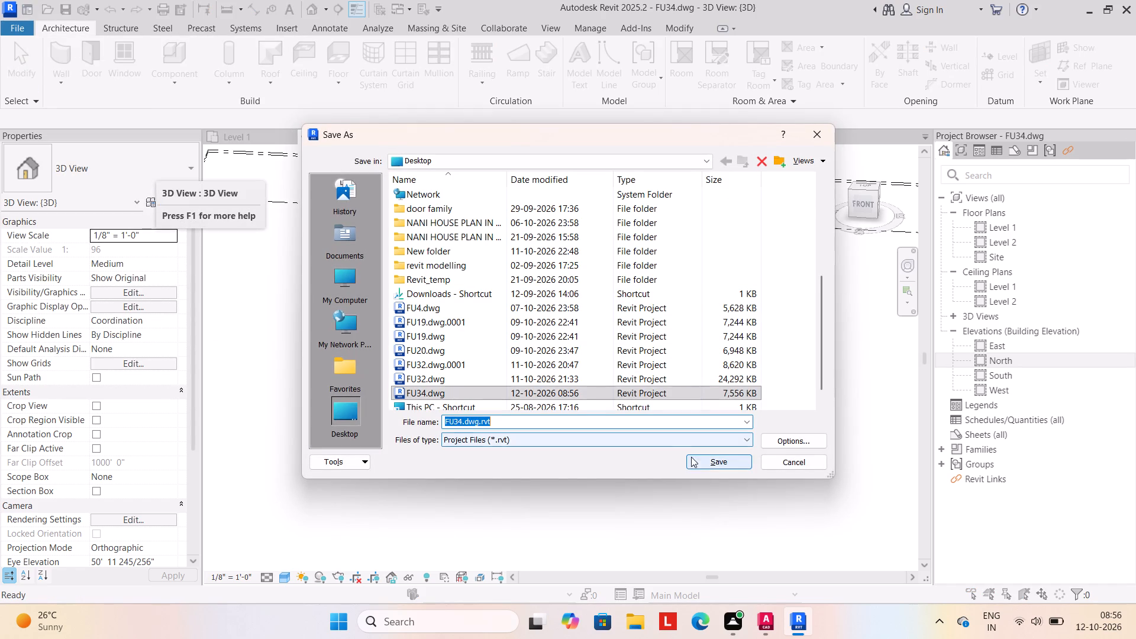
pyautogui.click(714, 459)
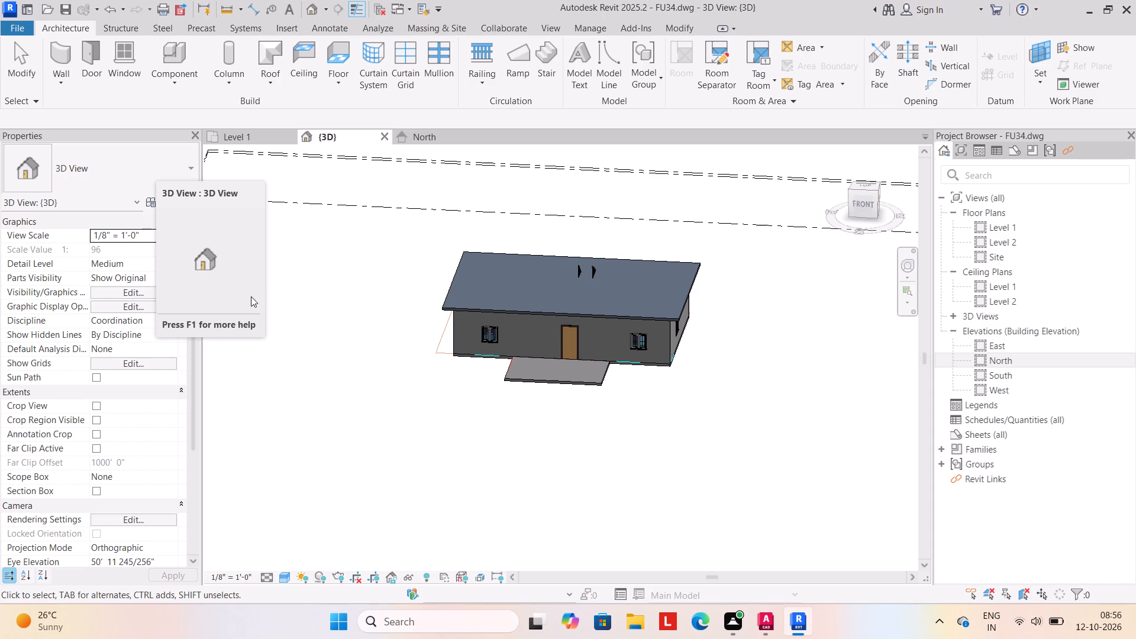
pyautogui.press('Escape')
pyautogui.press('Escape')
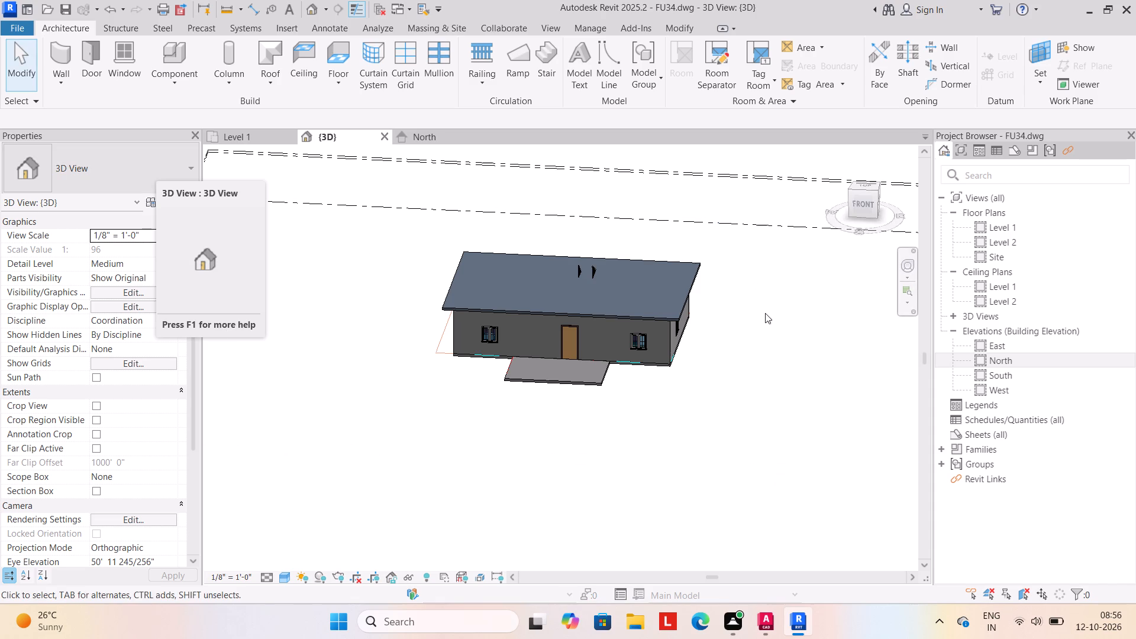
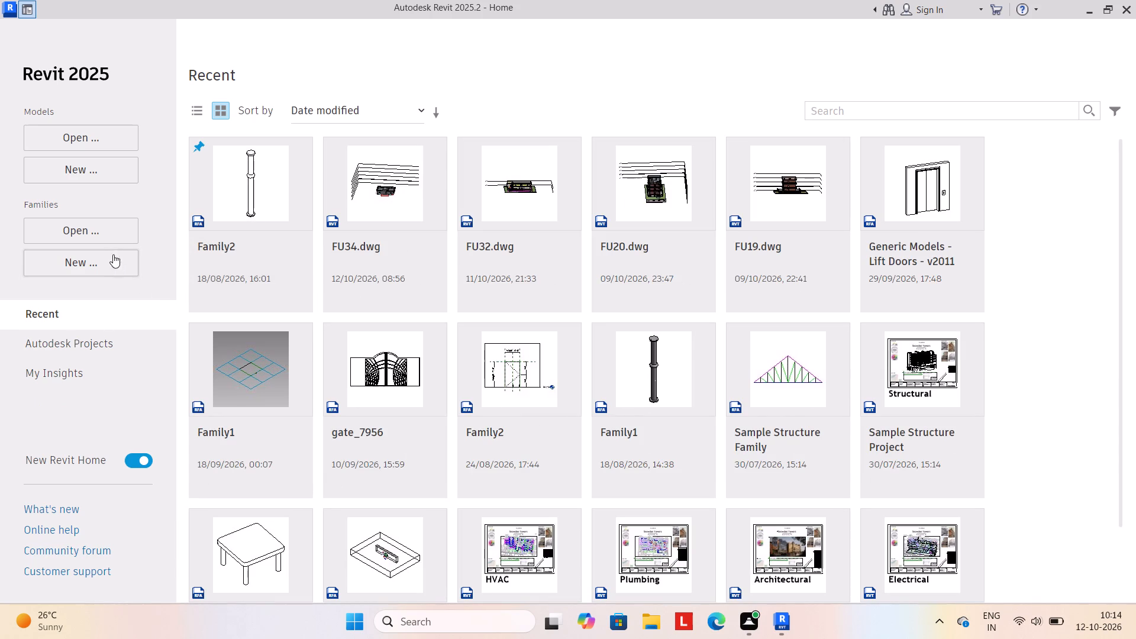
# Open the FU34.dwg project from the recent files.
pyautogui.click(357, 246)
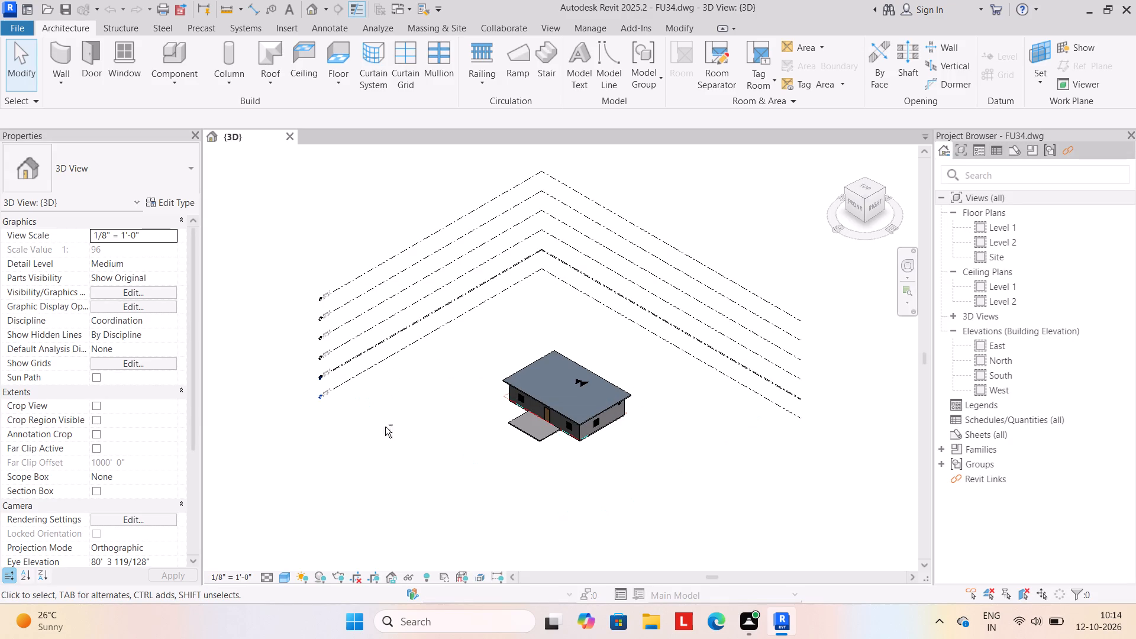
# Examine the single-storey house in 3D, focusing on its front facade with the entrance door and windows.
pyautogui.keyDown('shift'); pyautogui.moveTo(389, 437); pyautogui.dragTo(460, 378, button='middle'); pyautogui.keyUp('shift')
pyautogui.keyDown('shift'); pyautogui.moveTo(518, 527); pyautogui.dragTo(549, 483, button='middle'); pyautogui.keyUp('shift')
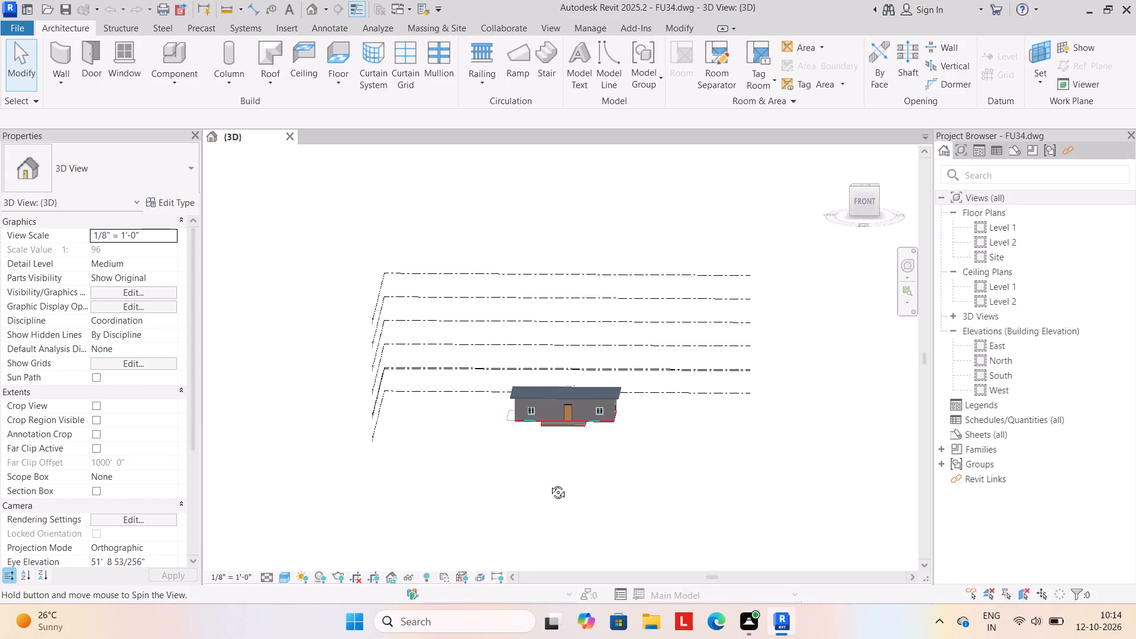
pyautogui.keyDown('shift'); pyautogui.moveTo(549, 483); pyautogui.dragTo(551, 490, button='middle'); pyautogui.keyUp('shift')
pyautogui.scroll(9, 551, 422)
pyautogui.keyDown('shift'); pyautogui.moveTo(537, 472); pyautogui.dragTo(537, 509, button='middle'); pyautogui.keyUp('shift')
pyautogui.keyDown('shift'); pyautogui.scroll(1, 537, 472); pyautogui.keyUp('shift')
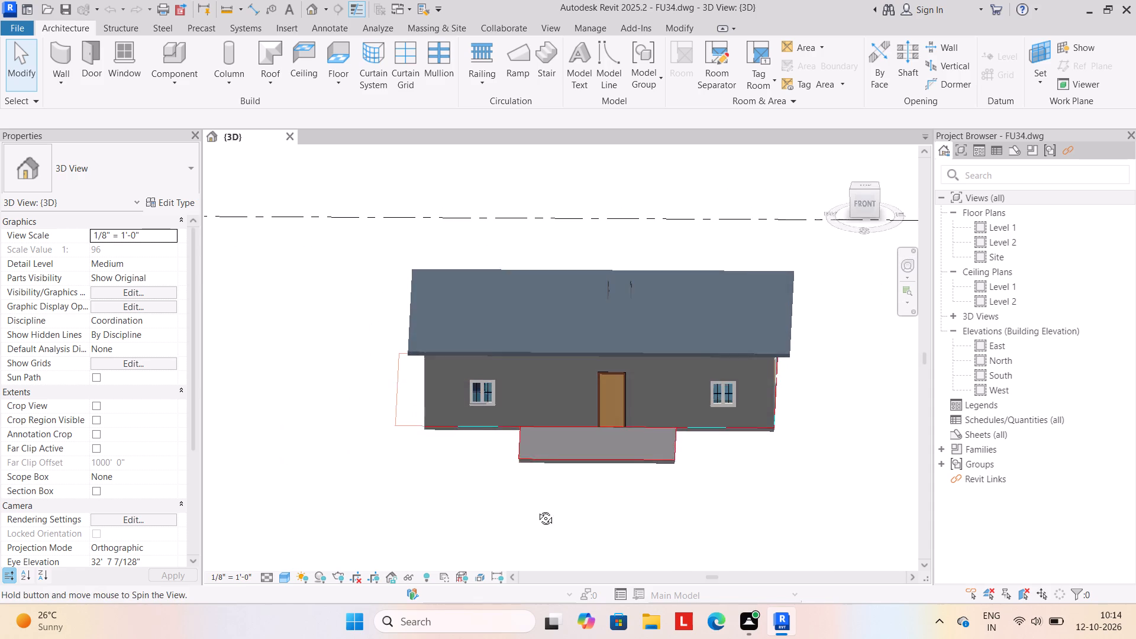
pyautogui.keyDown('shift'); pyautogui.moveTo(537, 509); pyautogui.dragTo(541, 453, button='middle'); pyautogui.keyUp('shift')
pyautogui.scroll(1, 541, 453)
pyautogui.moveTo(541, 453); pyautogui.dragTo(482, 470, button='middle')
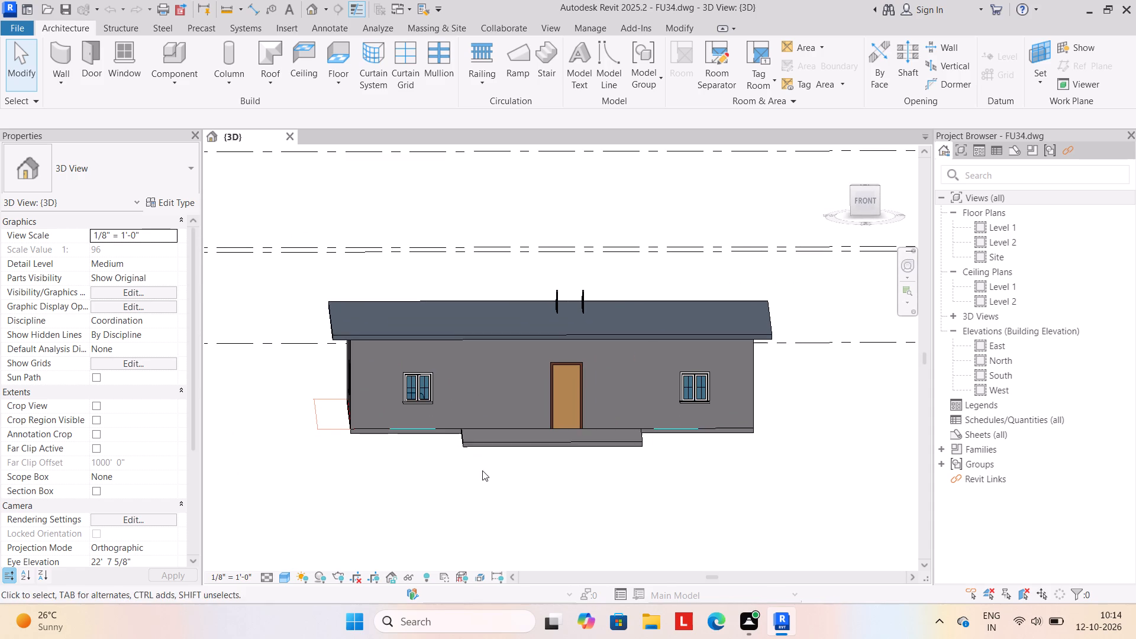
# Open the North building elevation.
pyautogui.click(994, 359)
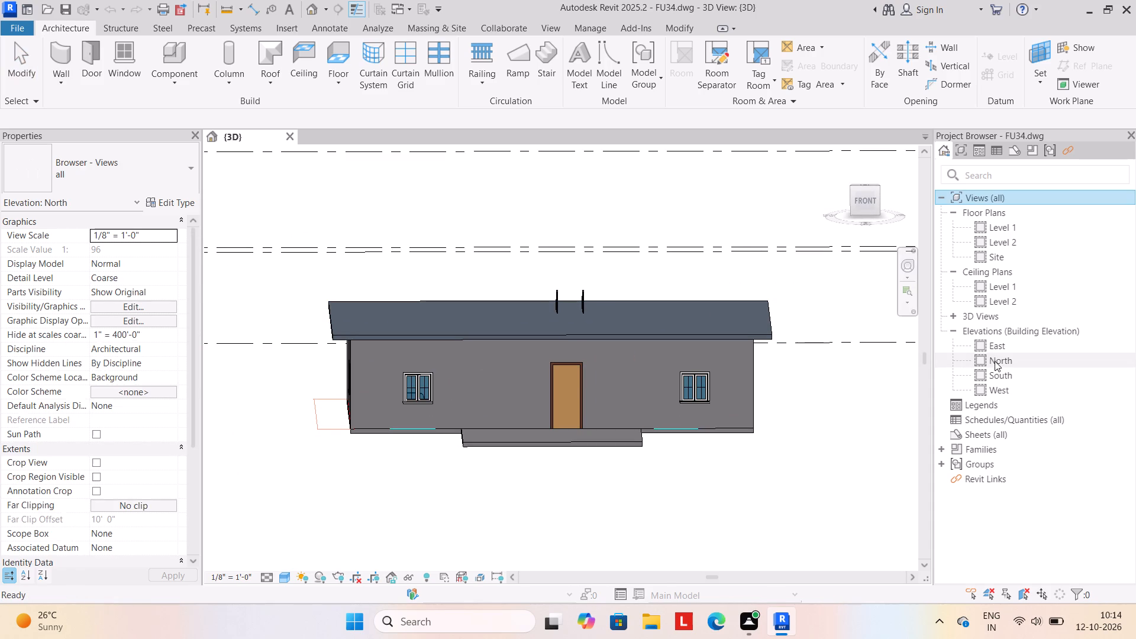
pyautogui.doubleClick(997, 357)
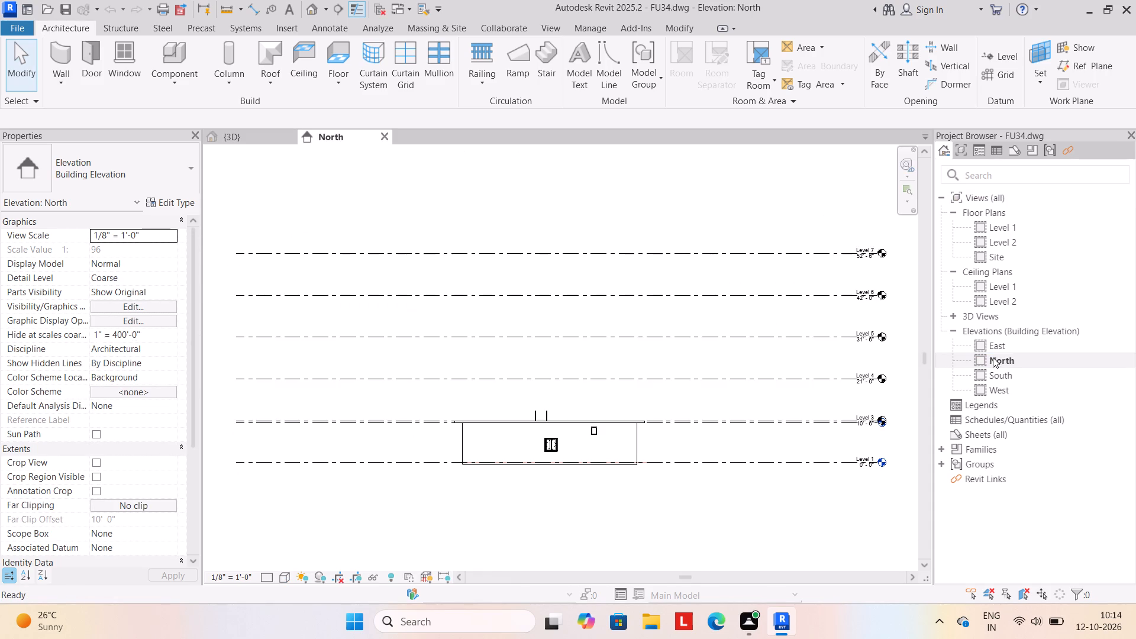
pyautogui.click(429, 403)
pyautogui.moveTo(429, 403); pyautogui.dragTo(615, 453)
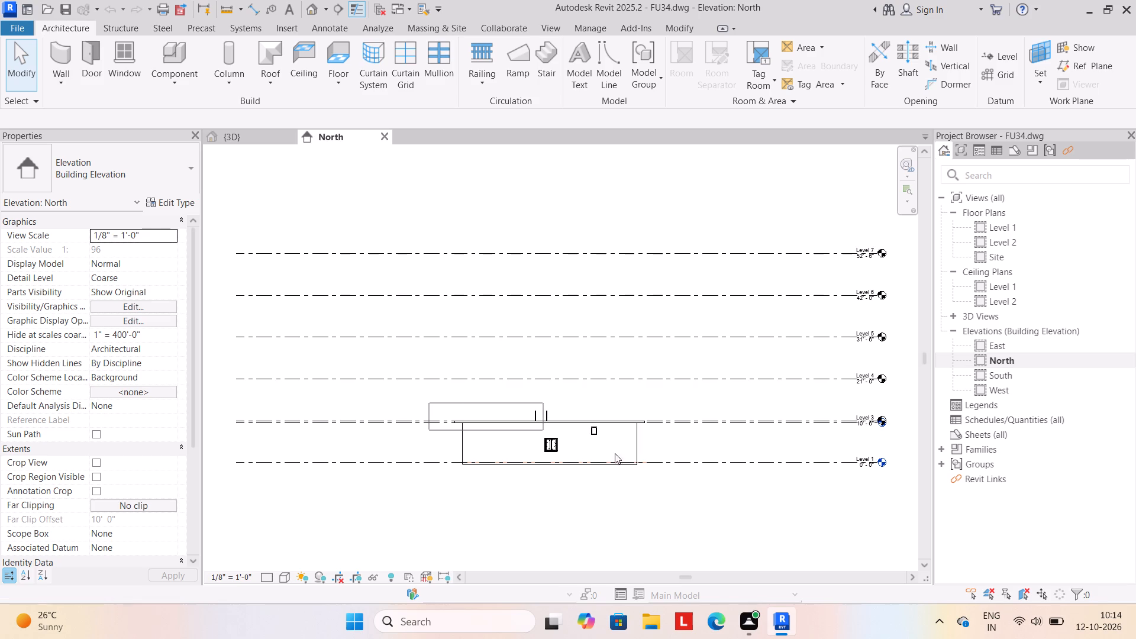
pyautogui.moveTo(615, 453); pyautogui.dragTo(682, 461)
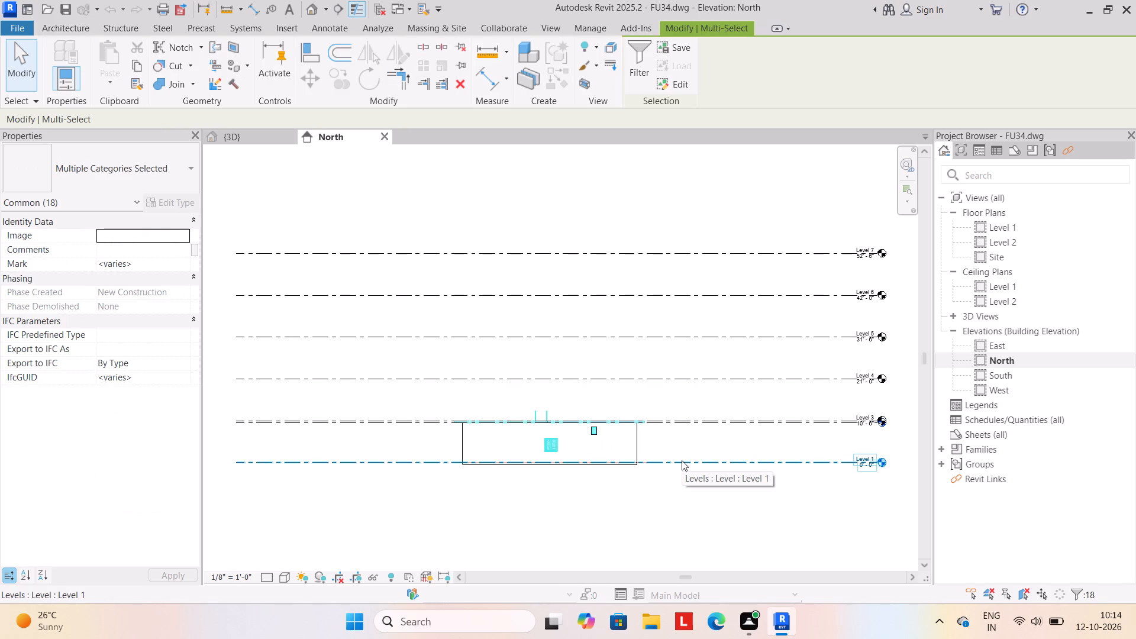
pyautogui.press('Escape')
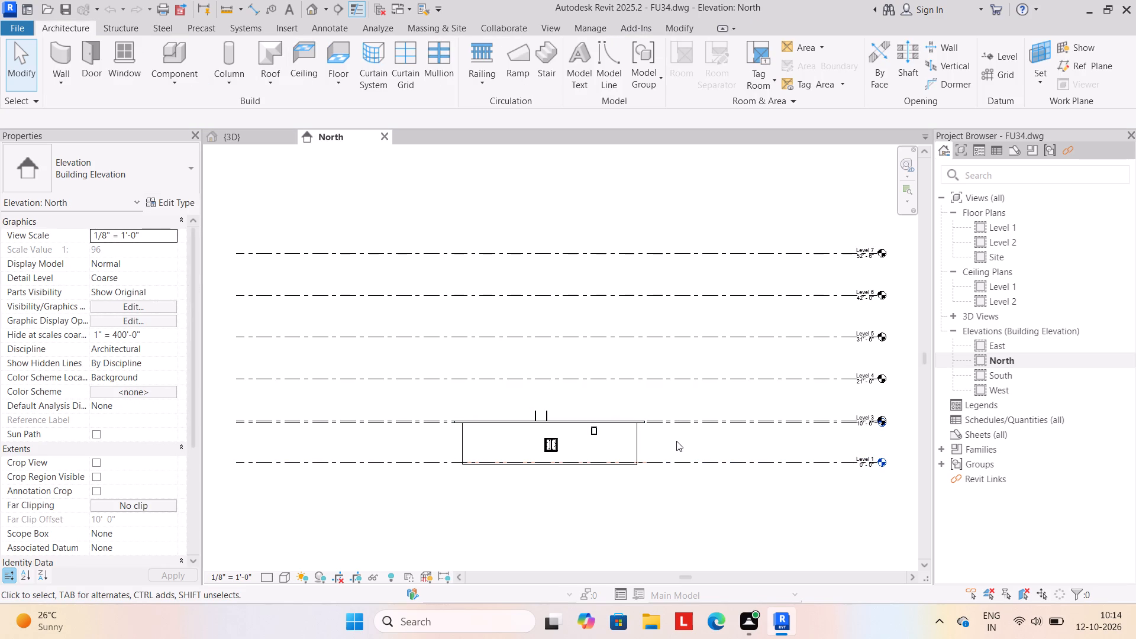
# Copy the ground storey's walls, openings, furniture, stair and top slab, and paste them aligned to Level 3 and Level 4.
pyautogui.moveTo(676, 441); pyautogui.dragTo(431, 441)
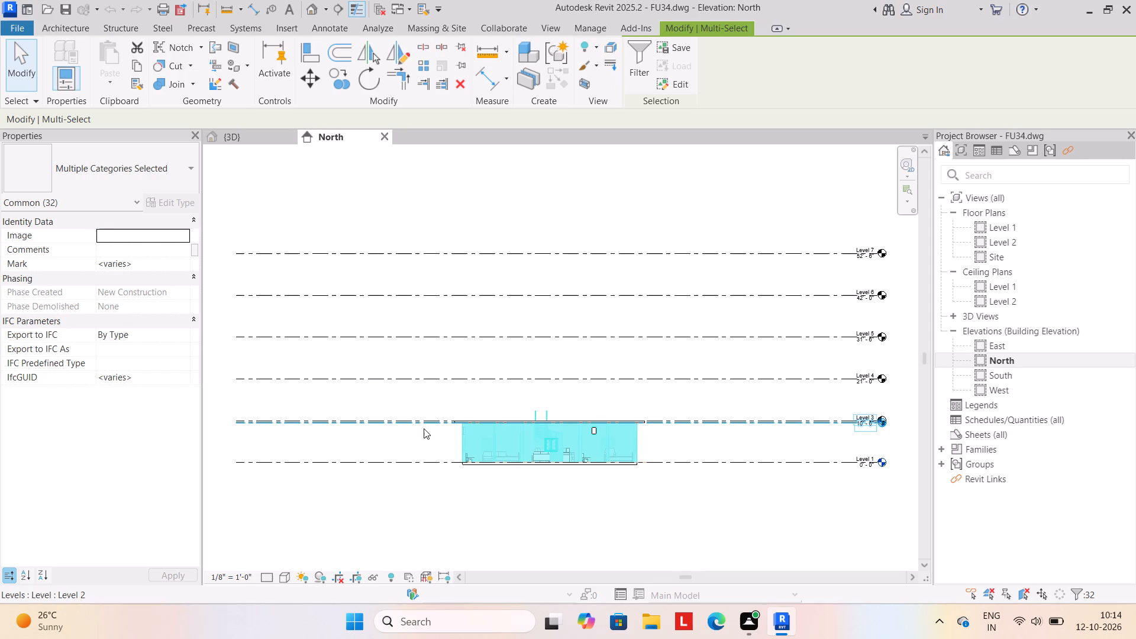
pyautogui.keyDown('ctrl'); pyautogui.click(457, 418); pyautogui.keyUp('ctrl')
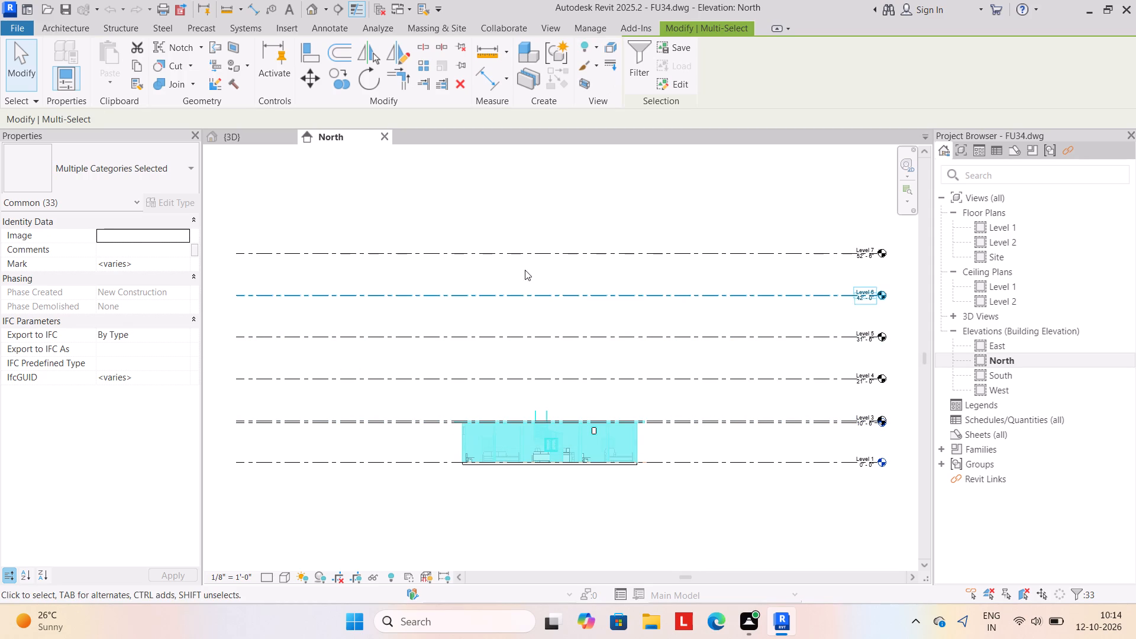
pyautogui.click(141, 63)
pyautogui.click(106, 79)
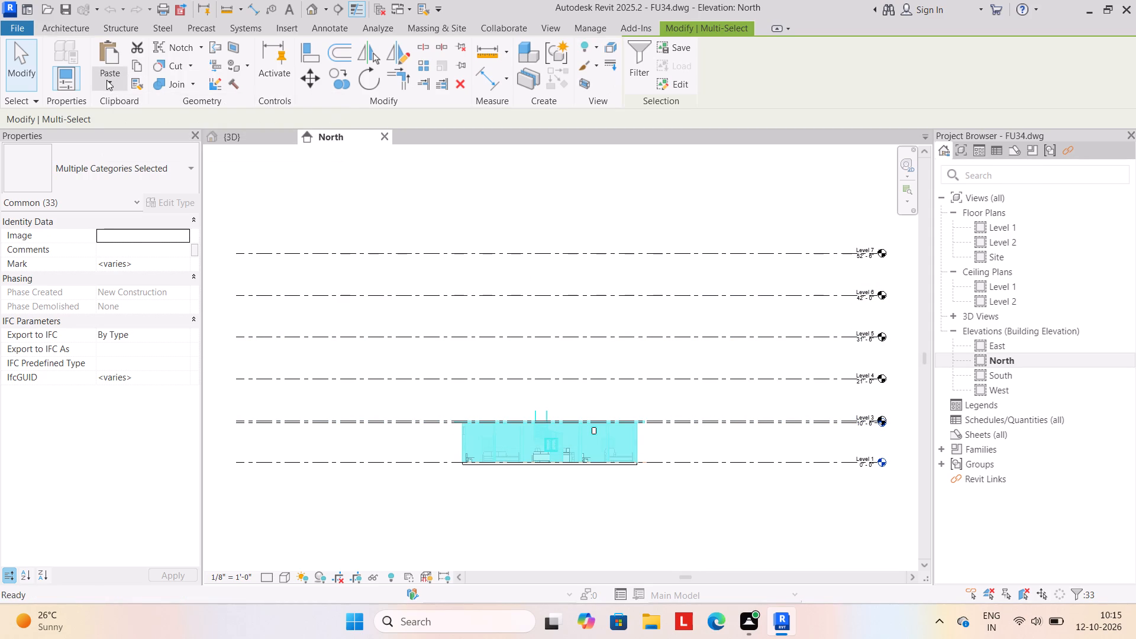
pyautogui.click(143, 134)
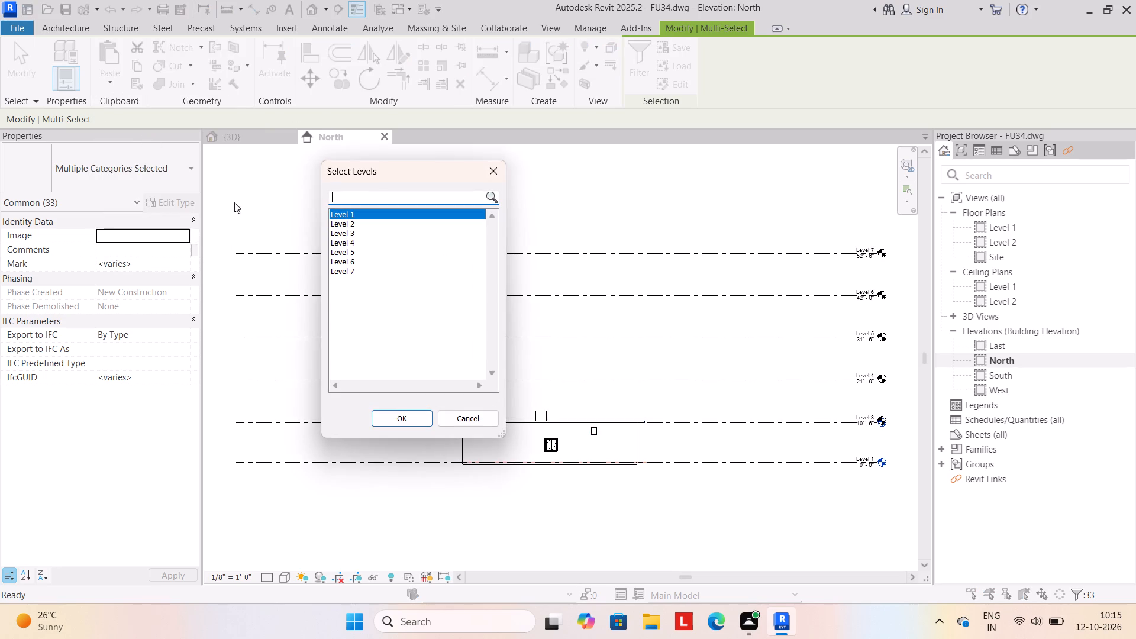
pyautogui.click(354, 235)
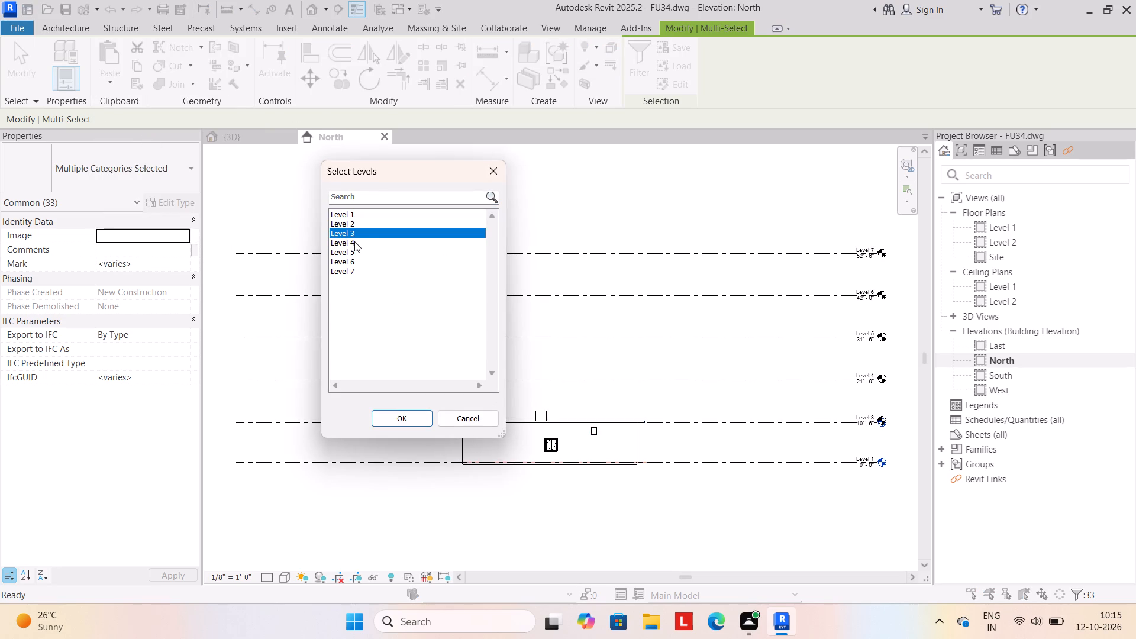
pyautogui.keyDown('ctrl'); pyautogui.click(353, 246); pyautogui.keyUp('ctrl')
pyautogui.click(405, 418)
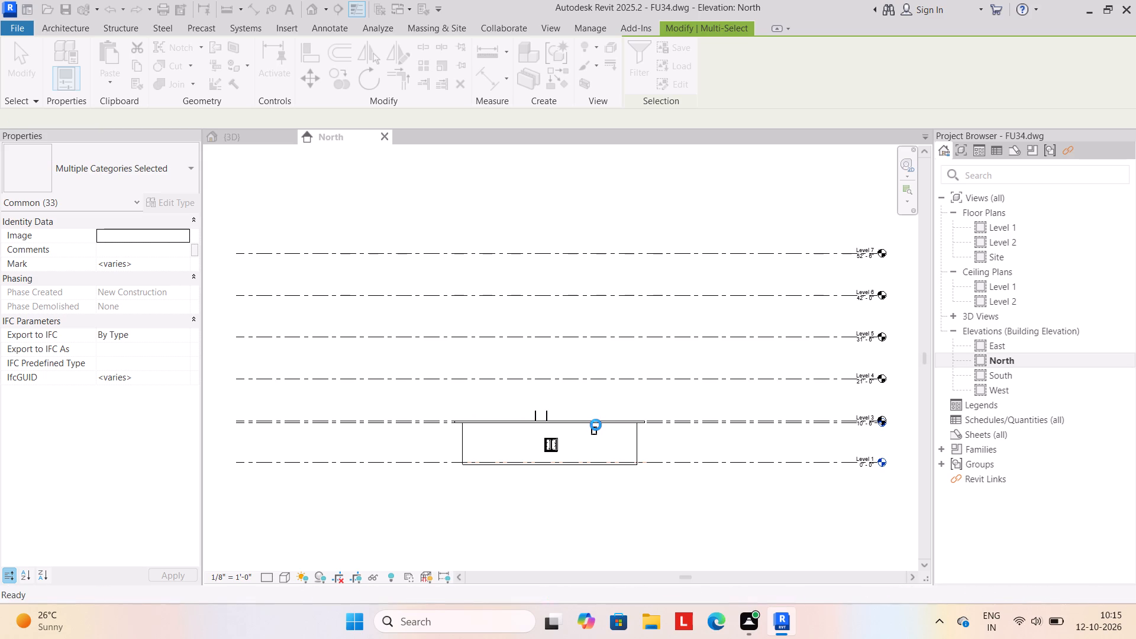
pyautogui.click(570, 528)
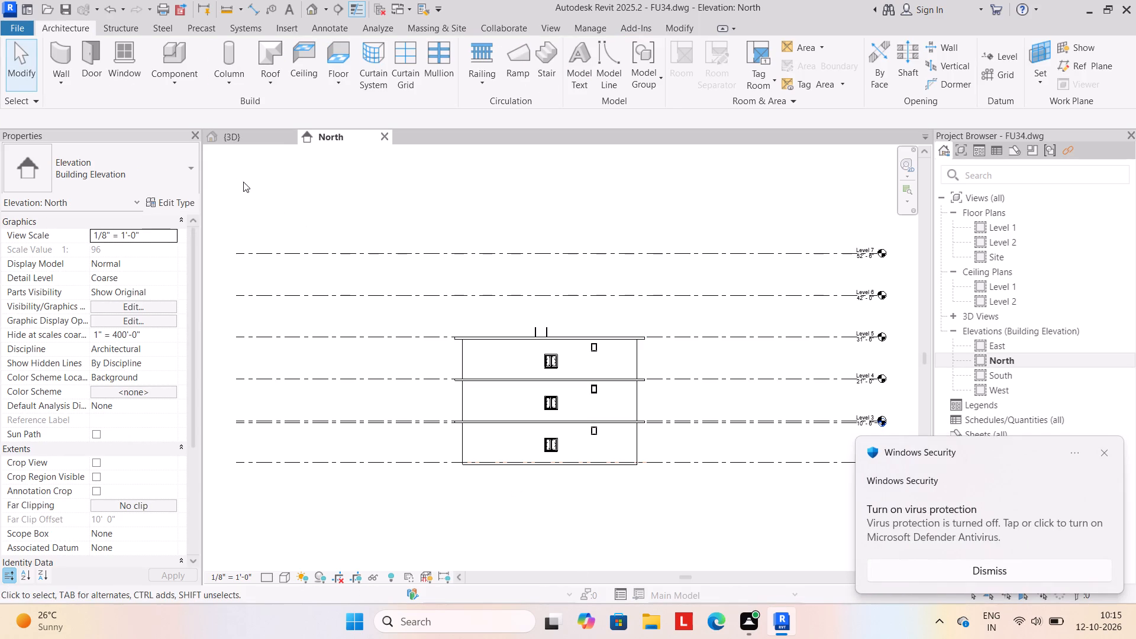
# Inspect the stacked storeys of the building from the front in the 3D view.
pyautogui.click(238, 133)
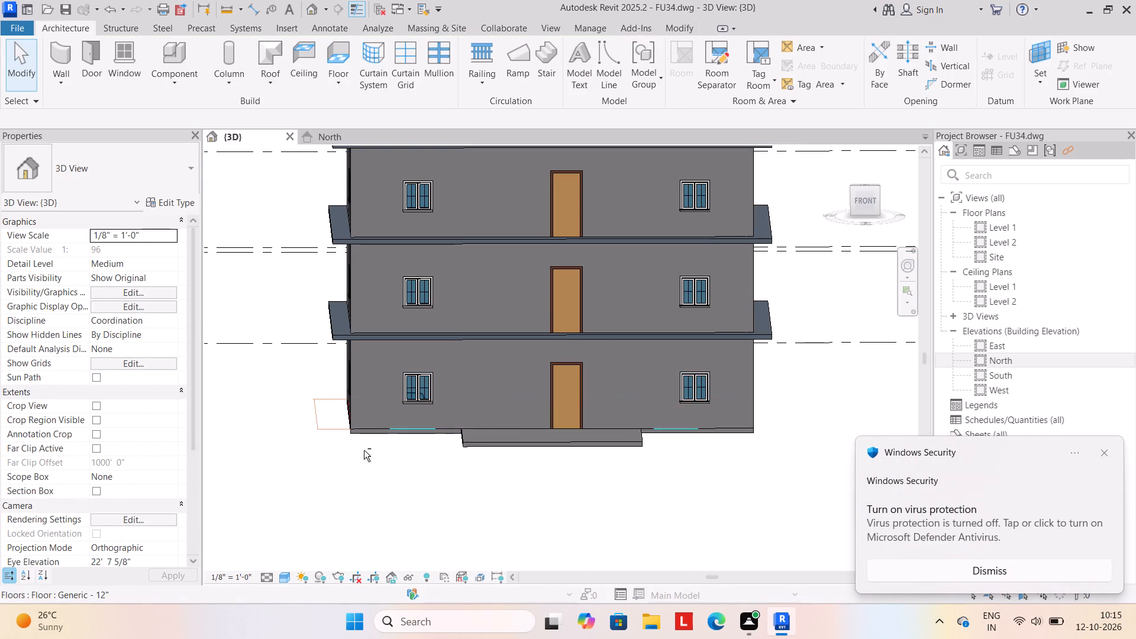
pyautogui.keyDown('shift'); pyautogui.moveTo(364, 450); pyautogui.dragTo(359, 433, button='middle'); pyautogui.keyUp('shift')
pyautogui.moveTo(362, 435); pyautogui.dragTo(354, 466, button='middle')
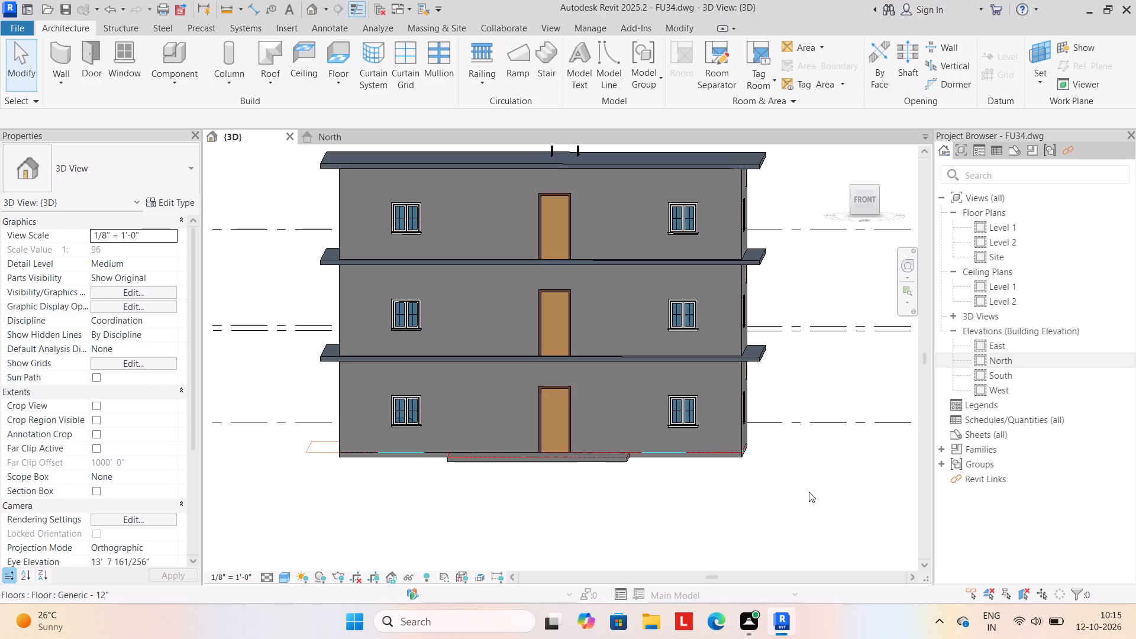
pyautogui.keyDown('shift'); pyautogui.moveTo(677, 509); pyautogui.dragTo(672, 532, button='middle'); pyautogui.keyUp('shift')
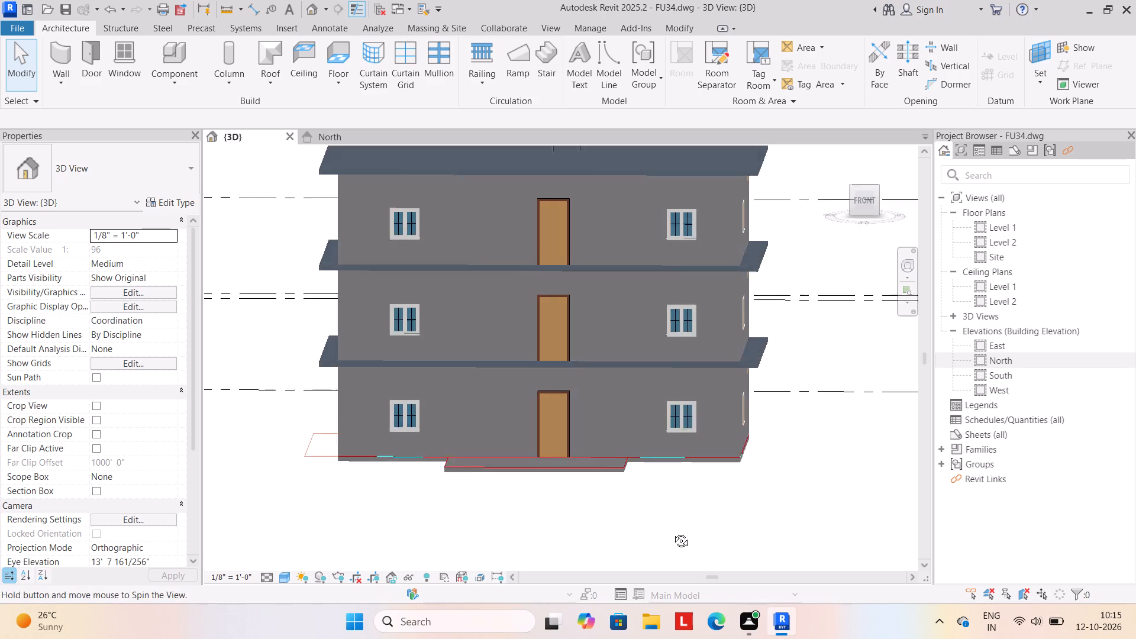
pyautogui.keyDown('shift'); pyautogui.moveTo(672, 532); pyautogui.dragTo(682, 541, button='middle'); pyautogui.keyUp('shift')
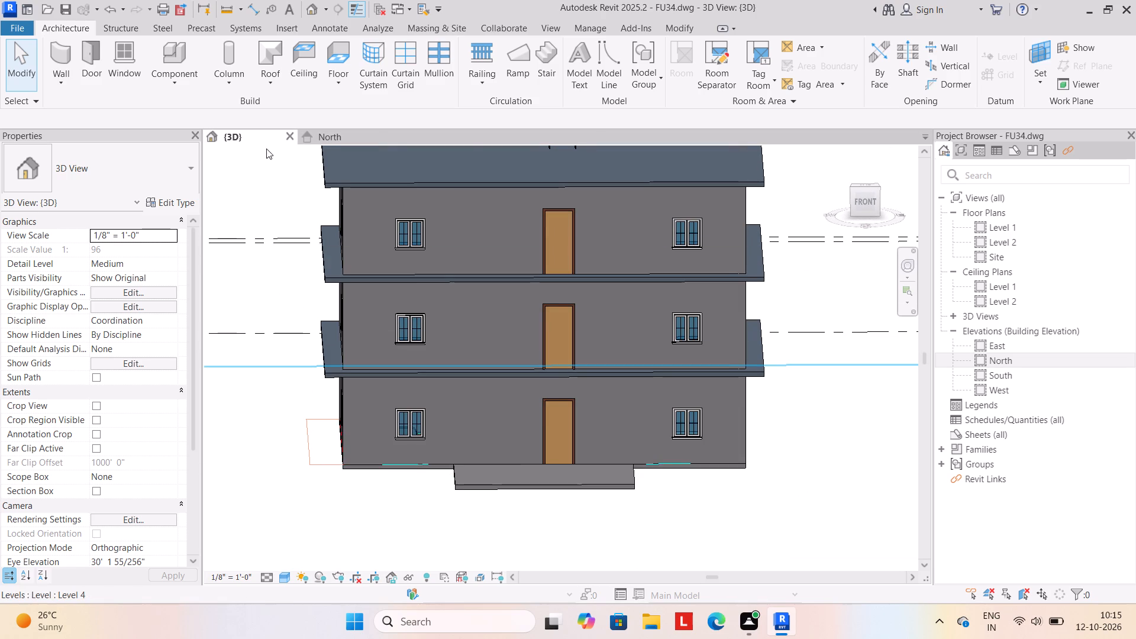
# Open the Level 1 floor plan.
pyautogui.doubleClick(1024, 228)
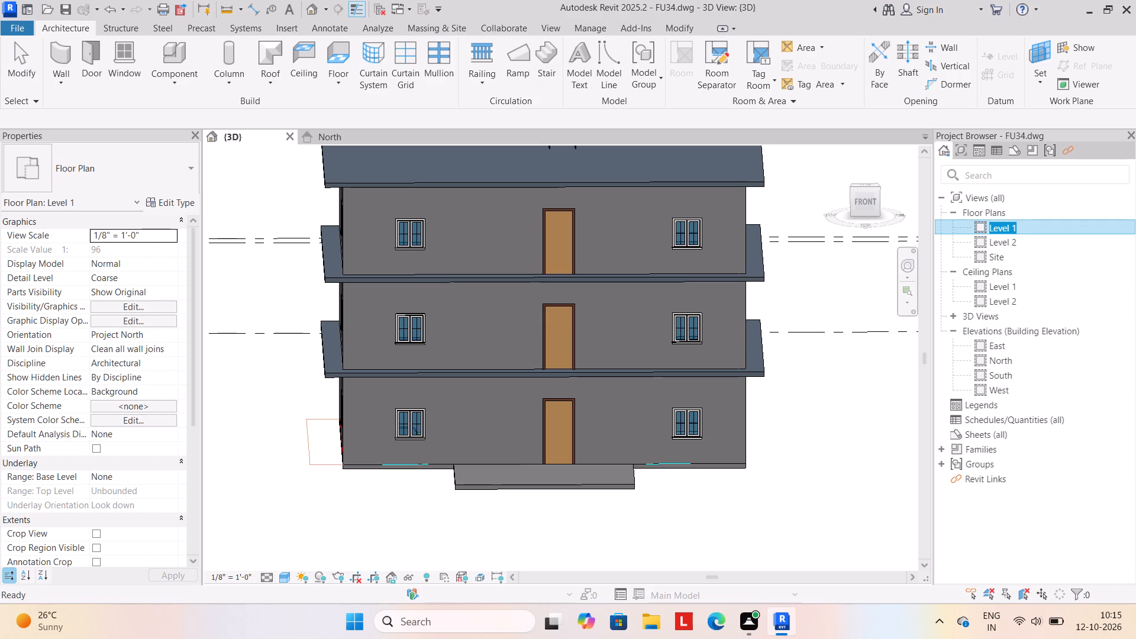
pyautogui.tripleClick(1041, 228)
pyautogui.press('Escape')
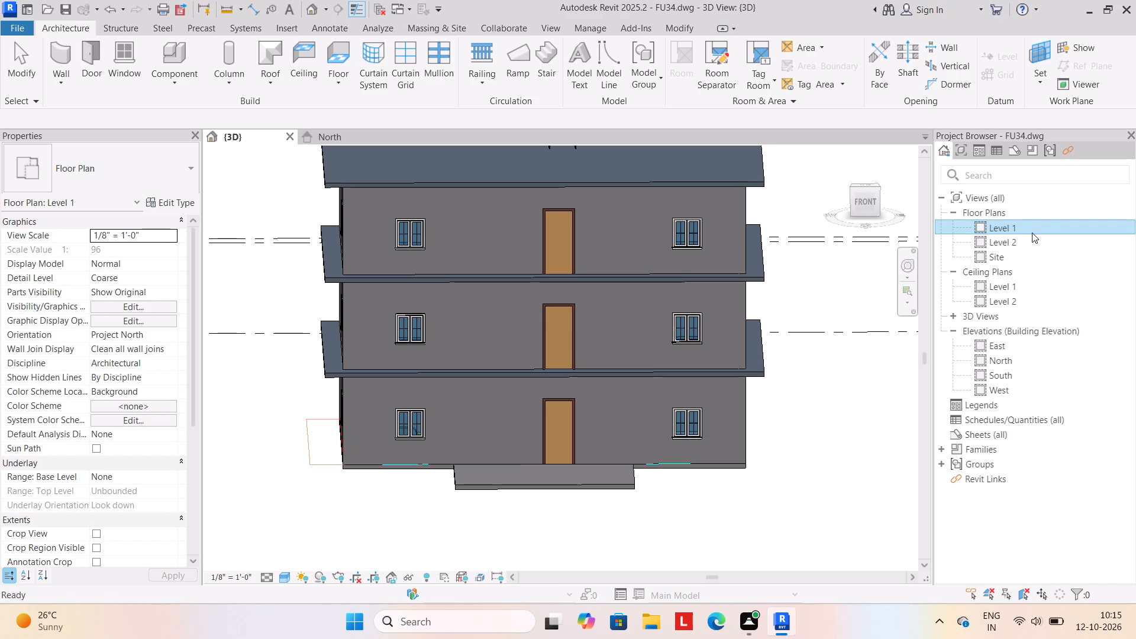
pyautogui.doubleClick(1040, 225)
pyautogui.click(1037, 225)
pyautogui.press('Escape')
pyautogui.press('Escape')
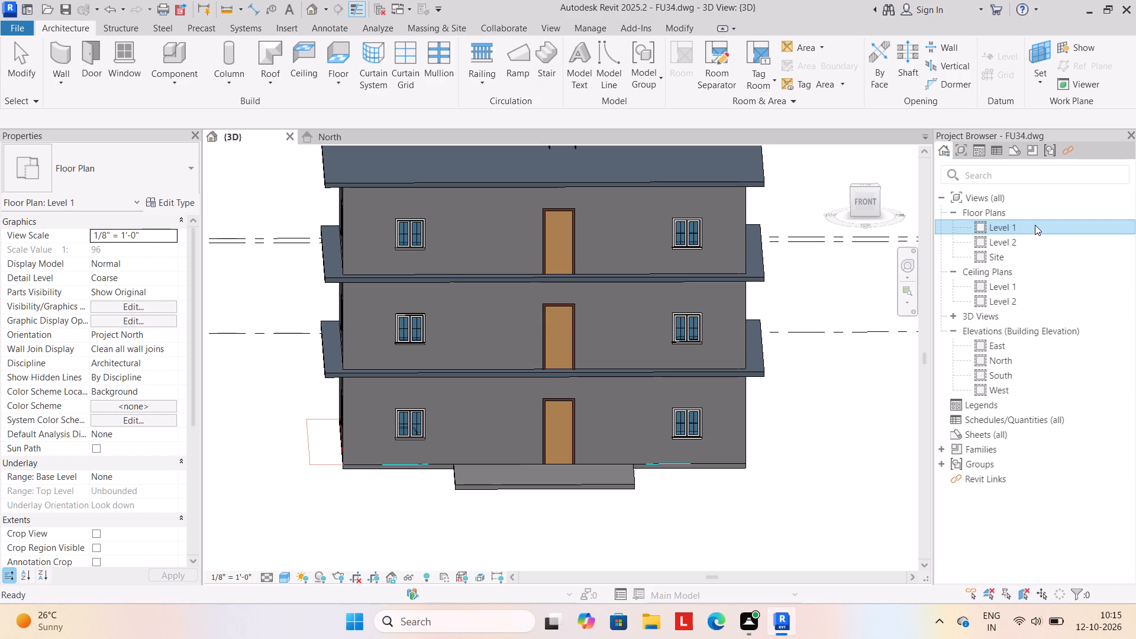
pyautogui.tripleClick(1035, 225)
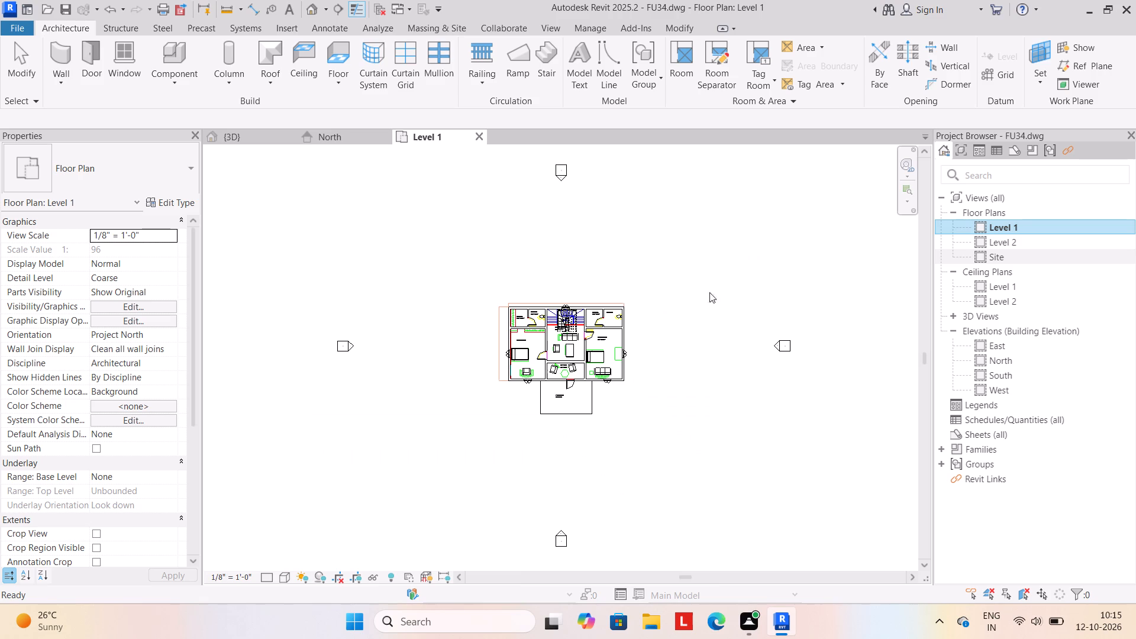
# Start a sketched railing path on Level 1 using the rectangle tool with an offset of 2'.
pyautogui.scroll(2, 631, 317)
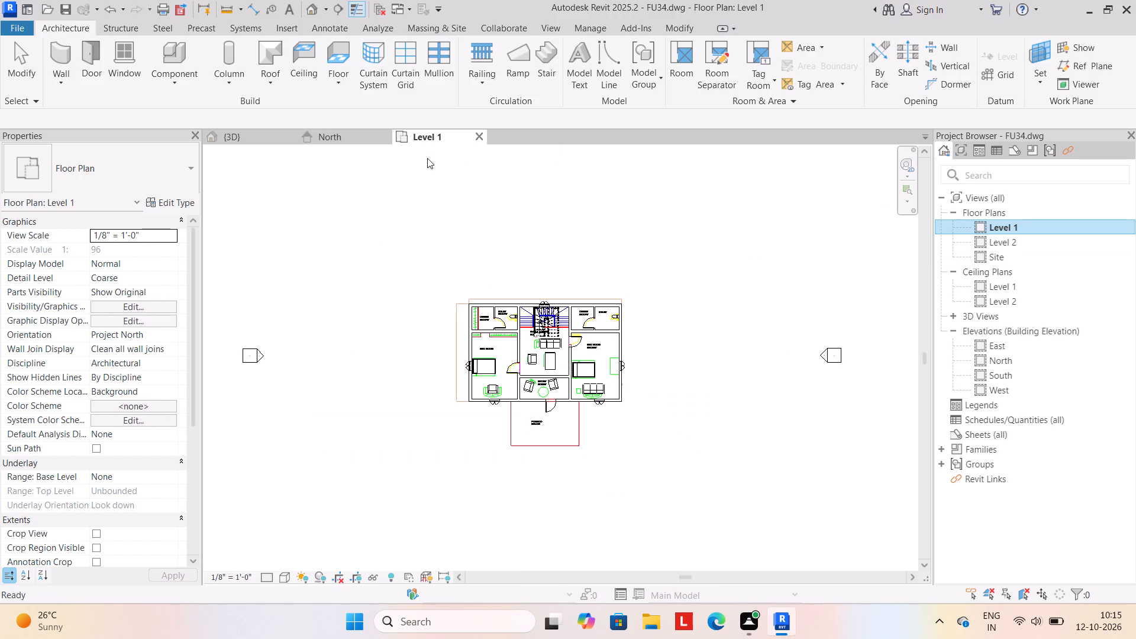
pyautogui.click(485, 83)
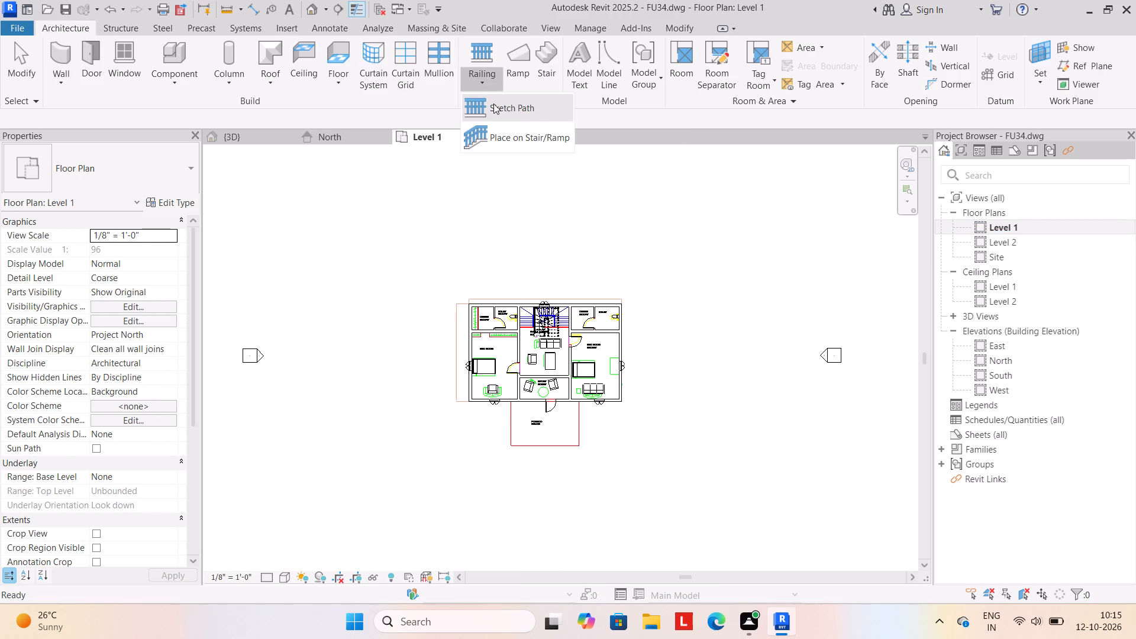
pyautogui.click(493, 104)
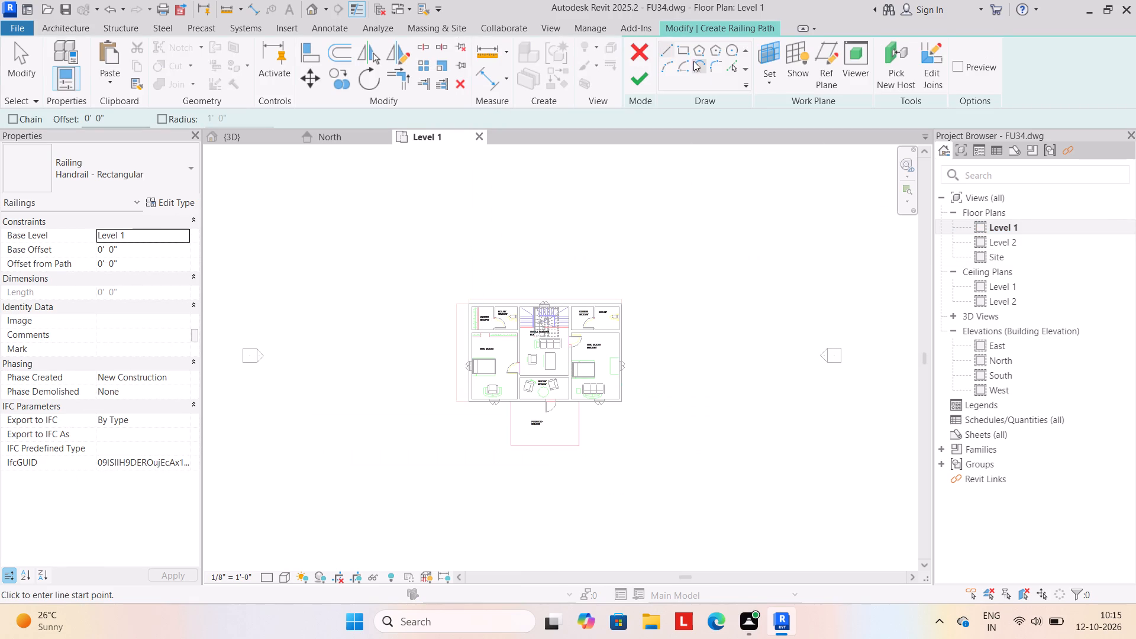
pyautogui.click(679, 47)
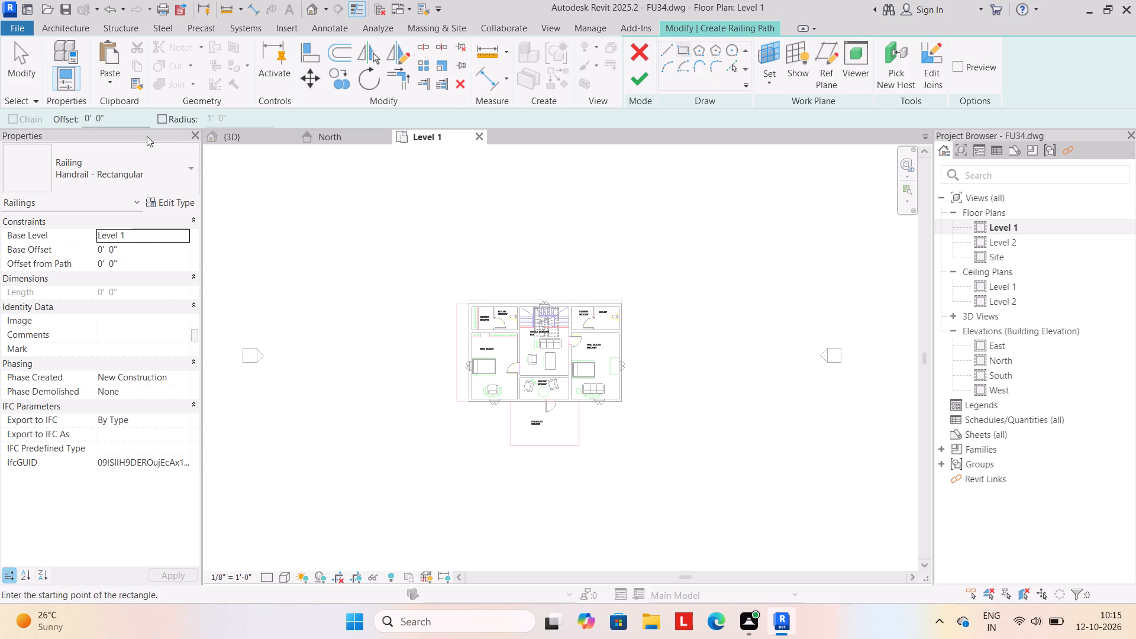
pyautogui.click(117, 115)
pyautogui.press('BackSpace')
pyautogui.press('BackSpace')
pyautogui.press('BackSpace')
pyautogui.press('BackSpace')
pyautogui.press('BackSpace')
pyautogui.press('BackSpace')
pyautogui.press('BackSpace')
pyautogui.press('BackSpace')
pyautogui.press('BackSpace')
pyautogui.press('BackSpace')
pyautogui.press('BackSpace')
pyautogui.press('BackSpace')
pyautogui.press('BackSpace')
pyautogui.press('BackSpace')
pyautogui.press('BackSpace')
pyautogui.press('BackSpace')
pyautogui.press('BackSpace')
pyautogui.press('2')
pyautogui.press("'")
pyautogui.press('Return')
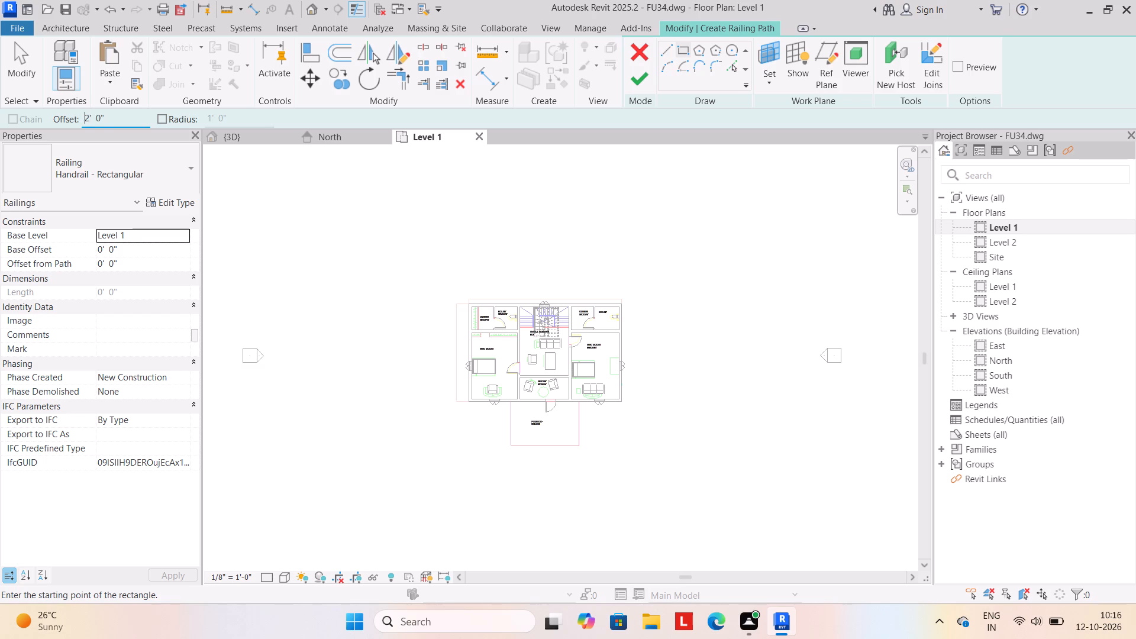
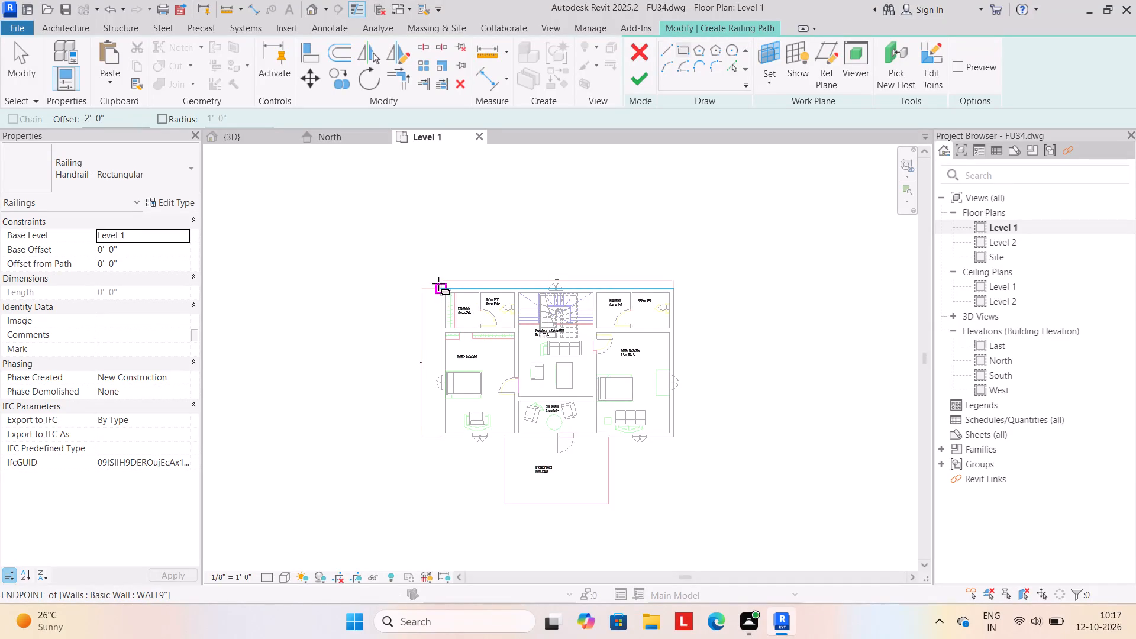
# Draw the rectangular railing path around the house's outer wall corners at the 2' offset and finish the railing.
pyautogui.click(442, 287)
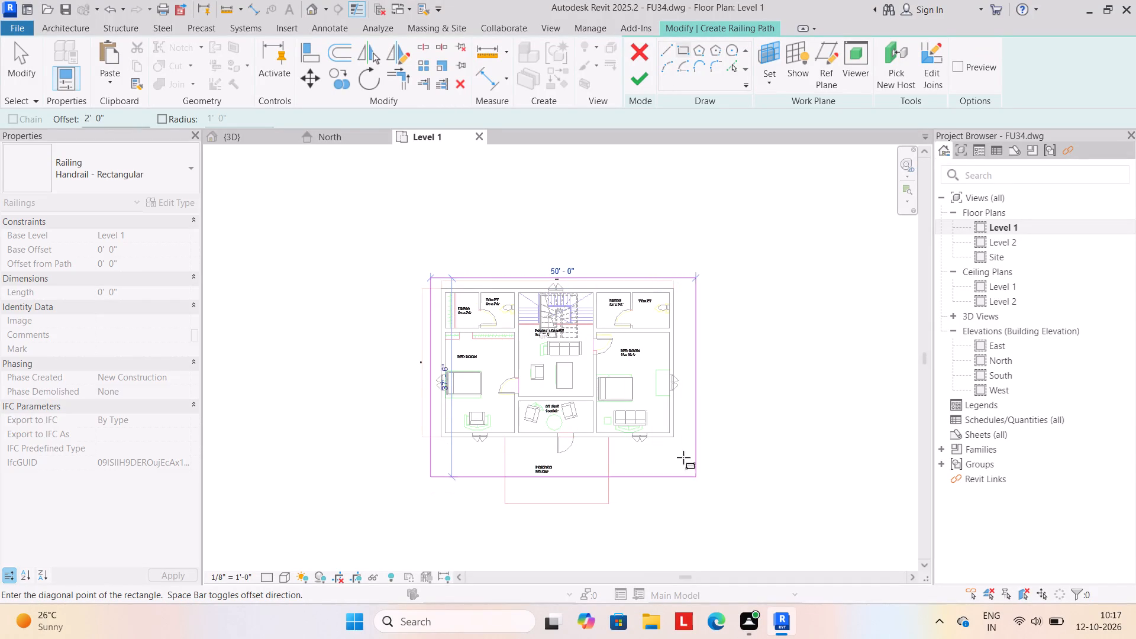
pyautogui.click(674, 434)
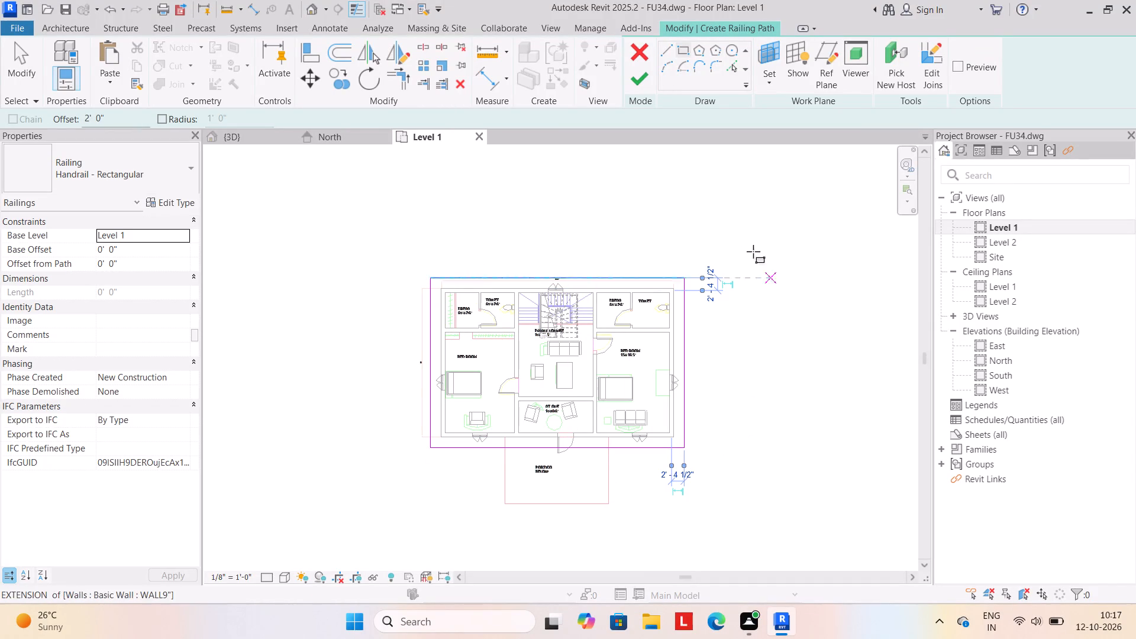
pyautogui.click(635, 76)
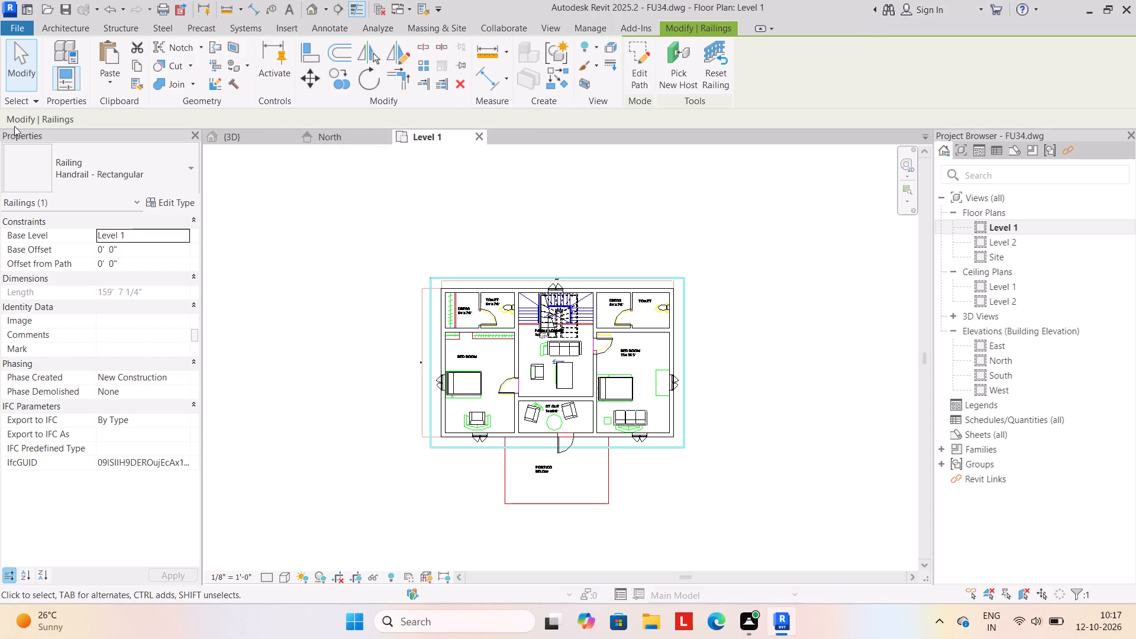
# In the 3D view, copy the Level 1 perimeter railing and paste it aligned to Level 3 and Level 4.
pyautogui.click(252, 137)
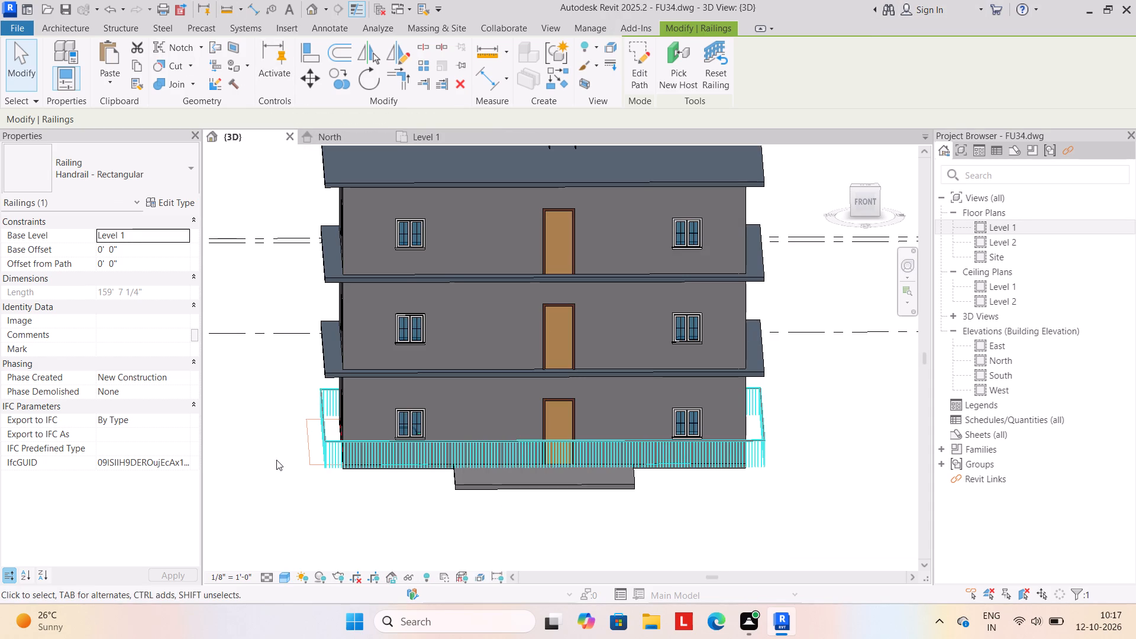
pyautogui.press('Escape')
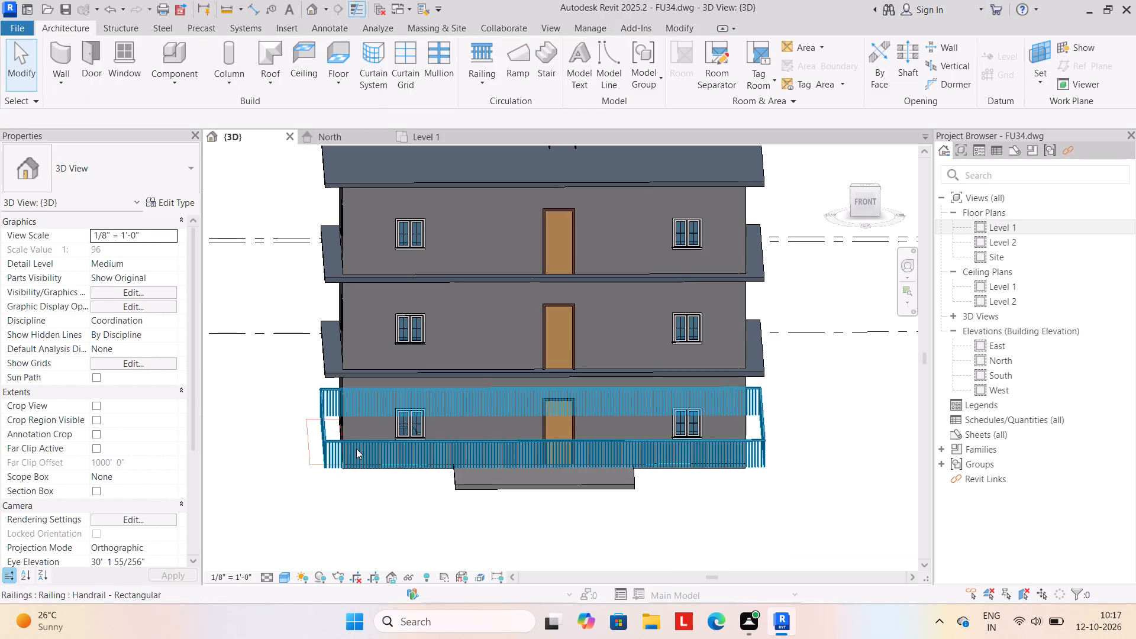
pyautogui.click(356, 448)
pyautogui.click(137, 61)
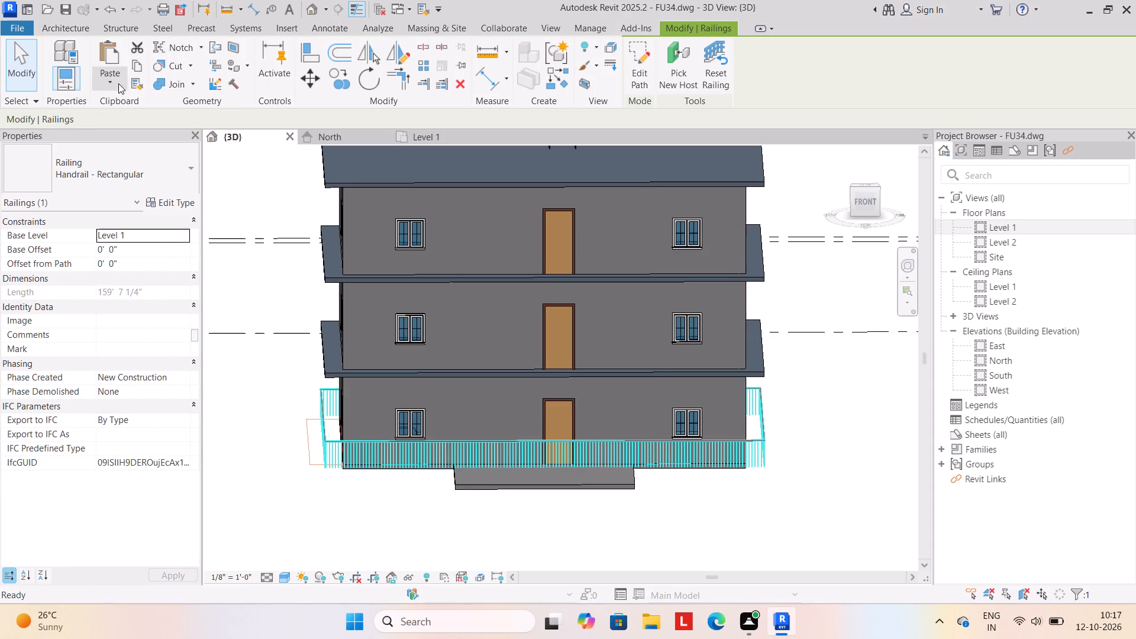
pyautogui.click(105, 78)
pyautogui.click(138, 138)
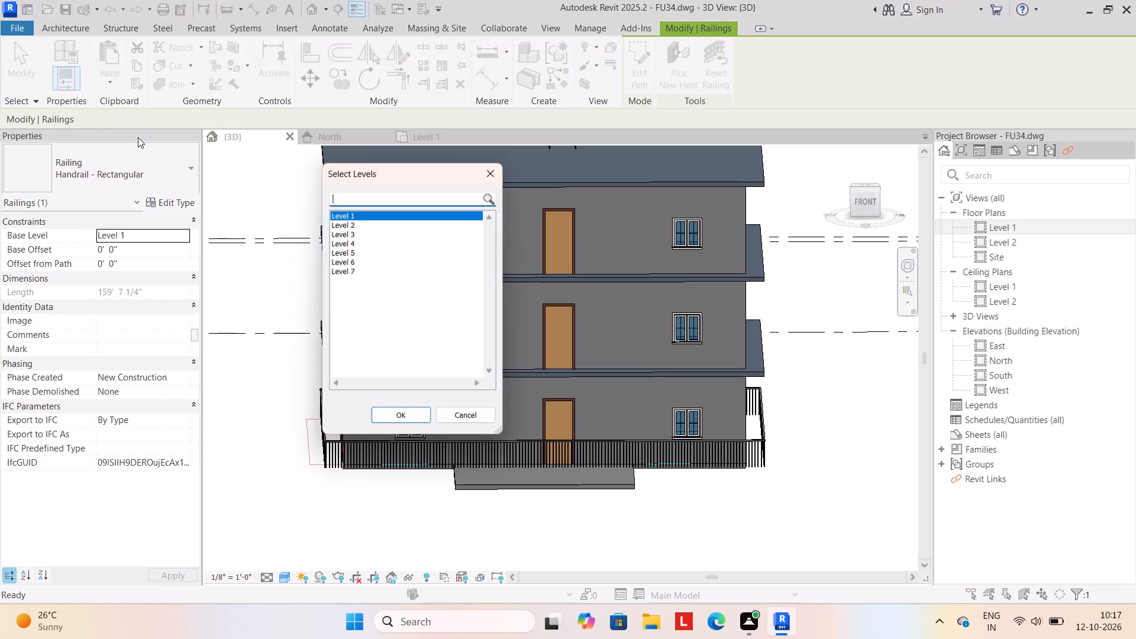
pyautogui.click(351, 235)
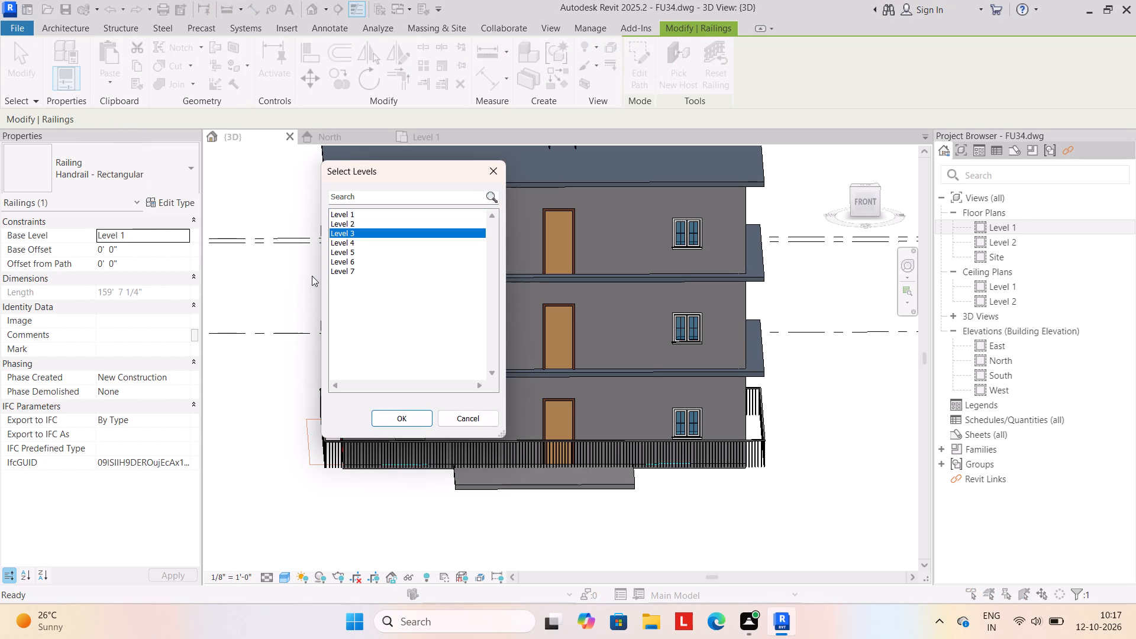
pyautogui.keyDown('ctrl'); pyautogui.click(349, 240); pyautogui.keyUp('ctrl')
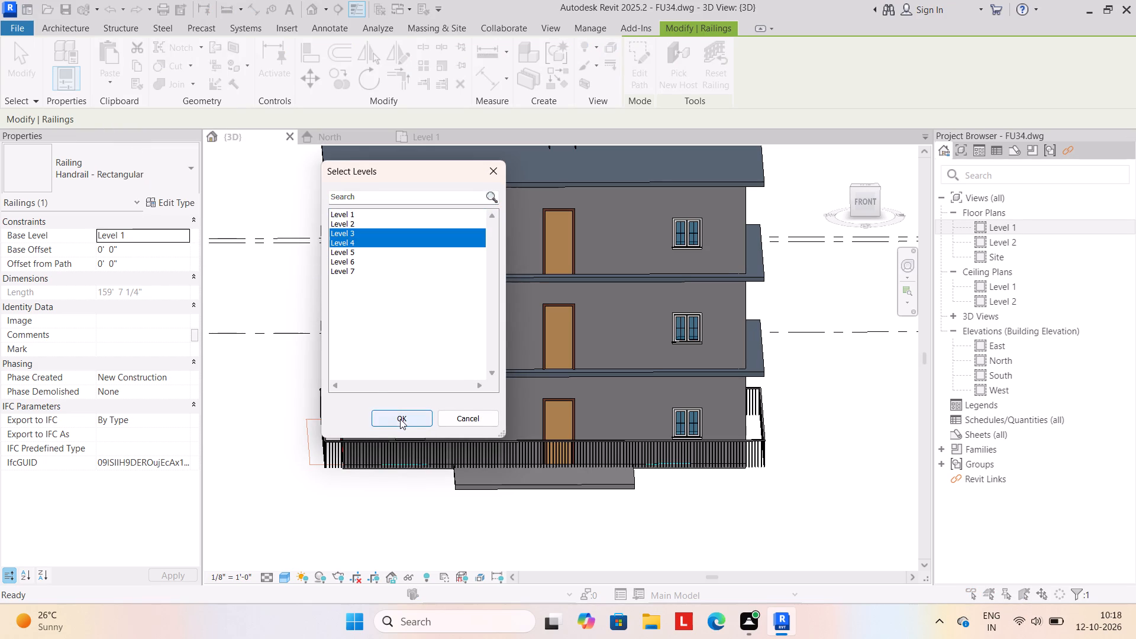
pyautogui.click(400, 419)
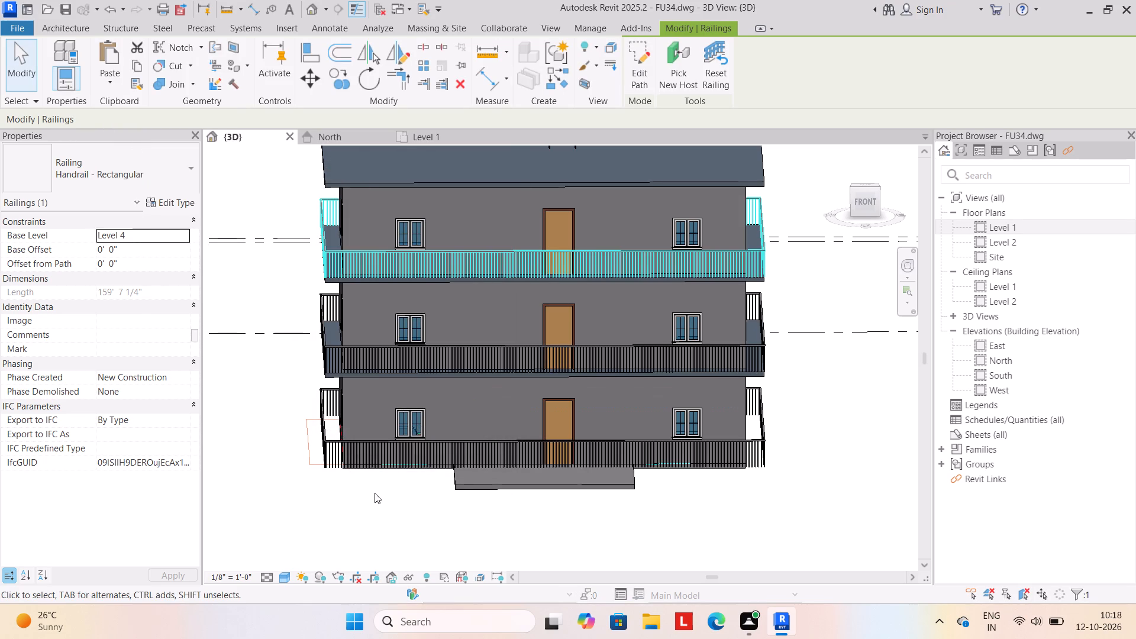
pyautogui.press('Escape')
# Delete the original perimeter railing on Level 1.
pyautogui.click(370, 452)
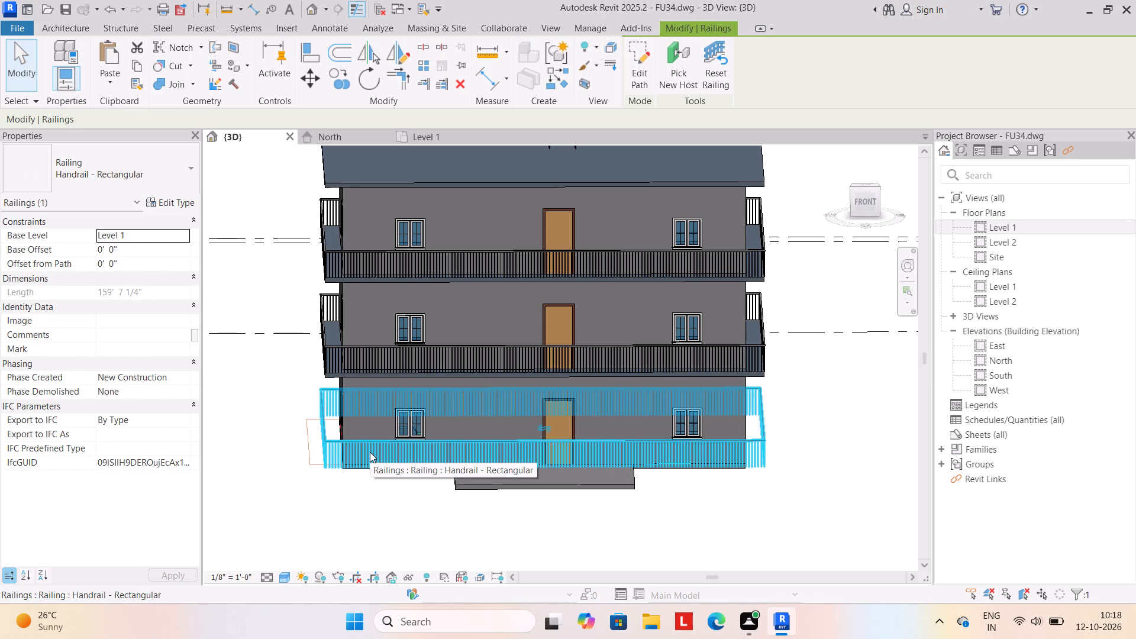
pyautogui.press('Delete')
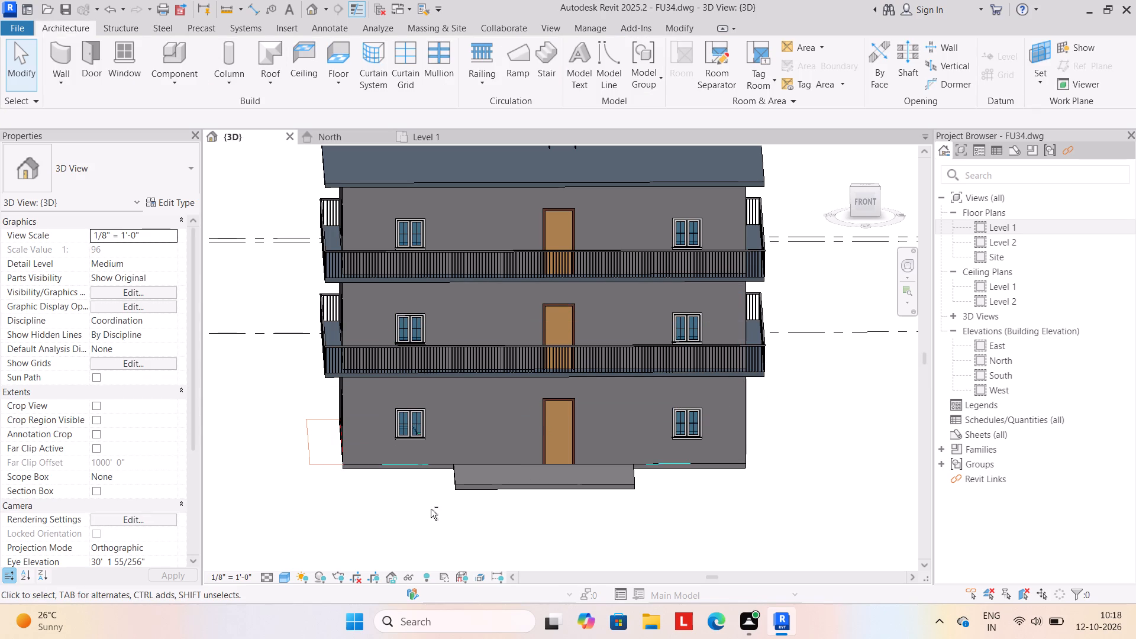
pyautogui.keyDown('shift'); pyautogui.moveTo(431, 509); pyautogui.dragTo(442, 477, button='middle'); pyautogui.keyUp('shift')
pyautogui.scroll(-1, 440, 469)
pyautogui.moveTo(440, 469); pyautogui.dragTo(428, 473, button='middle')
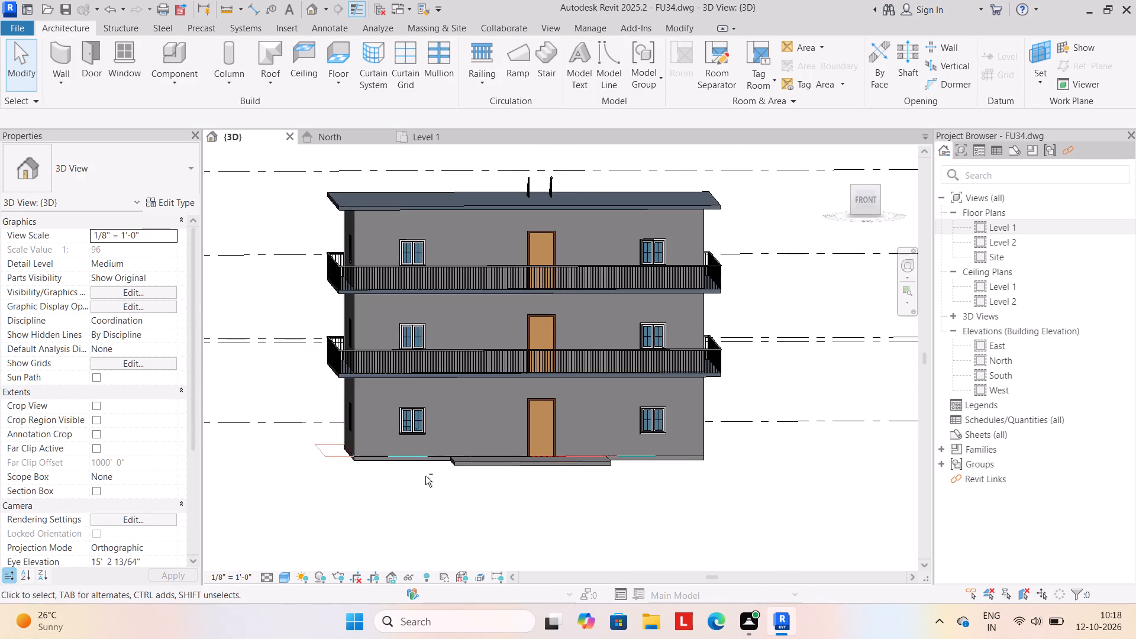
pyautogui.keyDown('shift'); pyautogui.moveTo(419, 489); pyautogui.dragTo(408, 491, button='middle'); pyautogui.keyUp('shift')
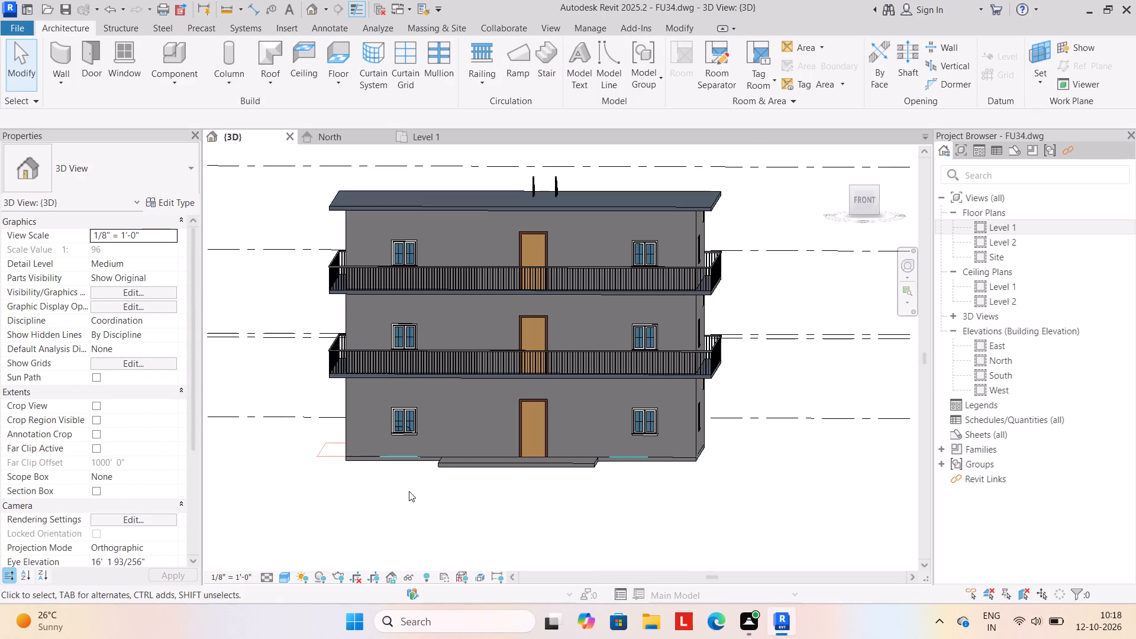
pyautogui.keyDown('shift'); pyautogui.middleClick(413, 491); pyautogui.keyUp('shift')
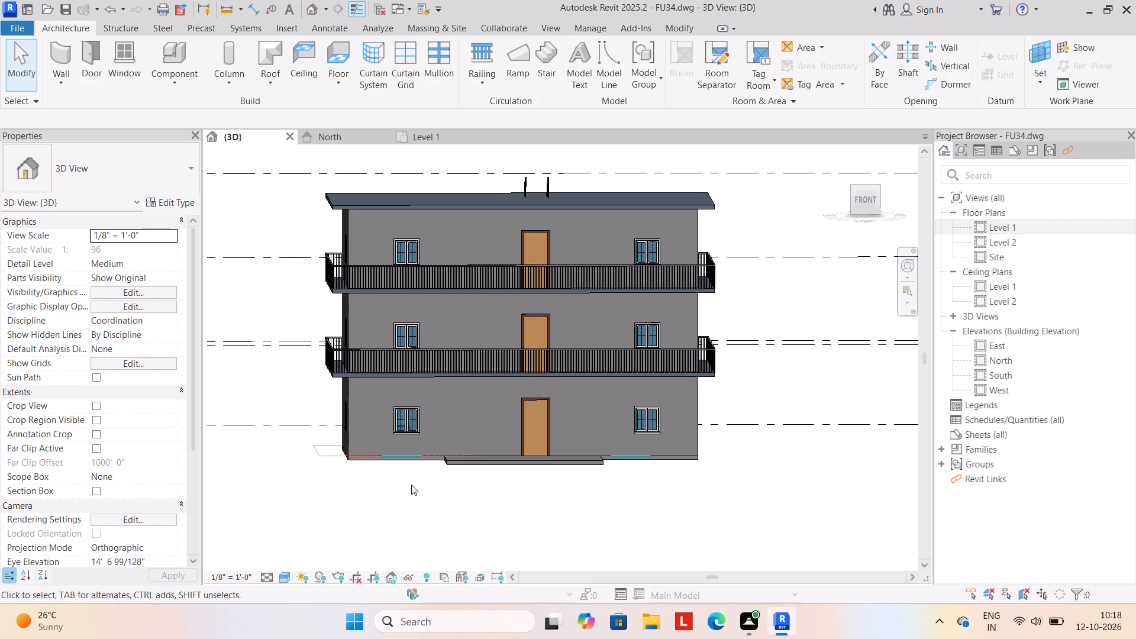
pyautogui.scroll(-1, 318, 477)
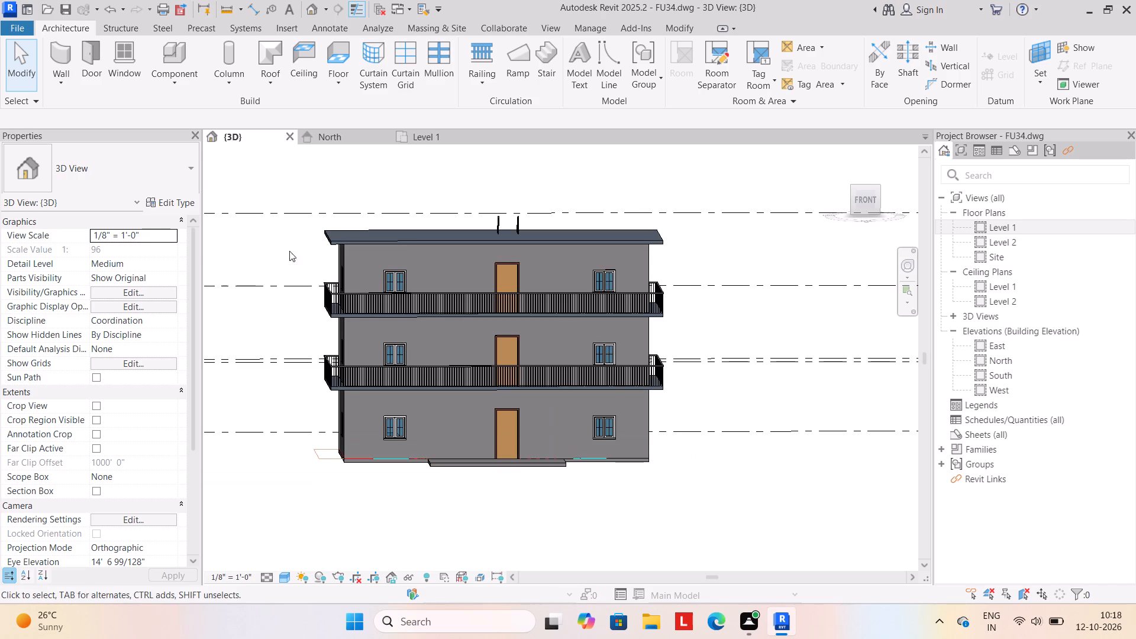
# From the Level 1 plan, draw a rectangle of WALL9" walls around the house perimeter with a 2' offset and base constraint Level 5.
pyautogui.click(428, 134)
pyautogui.scroll(-2, 480, 263)
pyautogui.scroll(1, 448, 254)
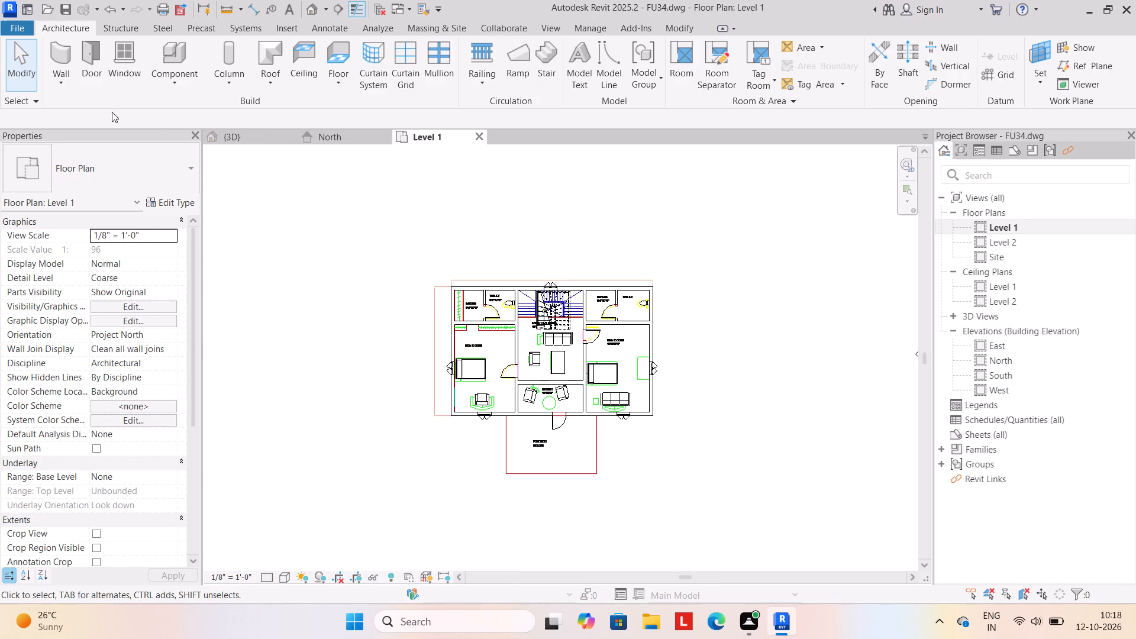
pyautogui.click(62, 87)
pyautogui.click(82, 105)
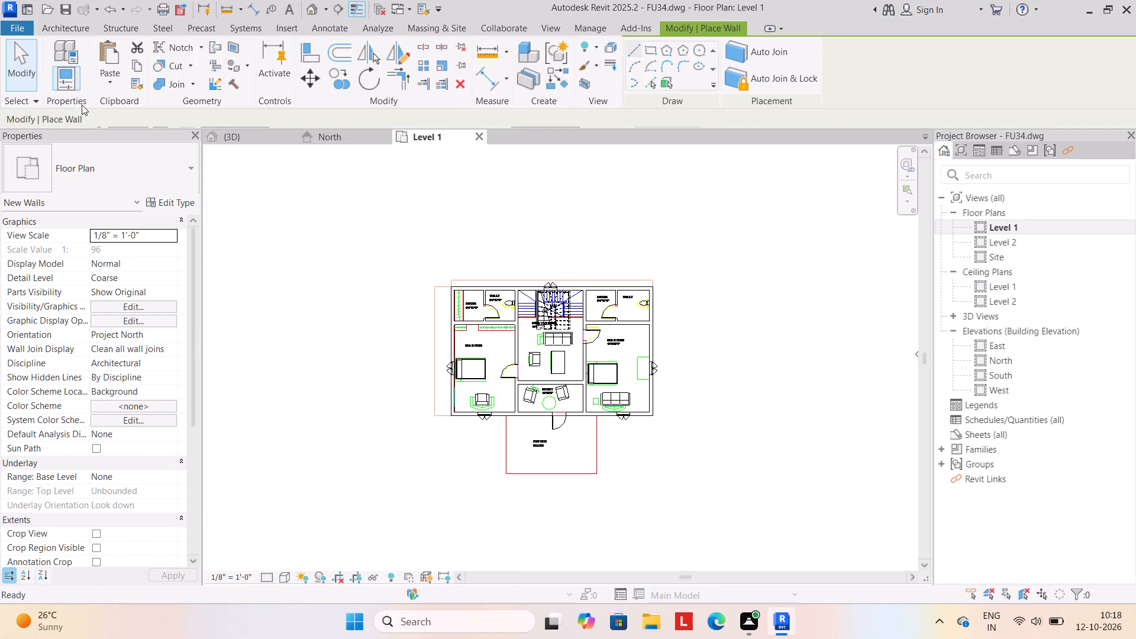
pyautogui.click(188, 166)
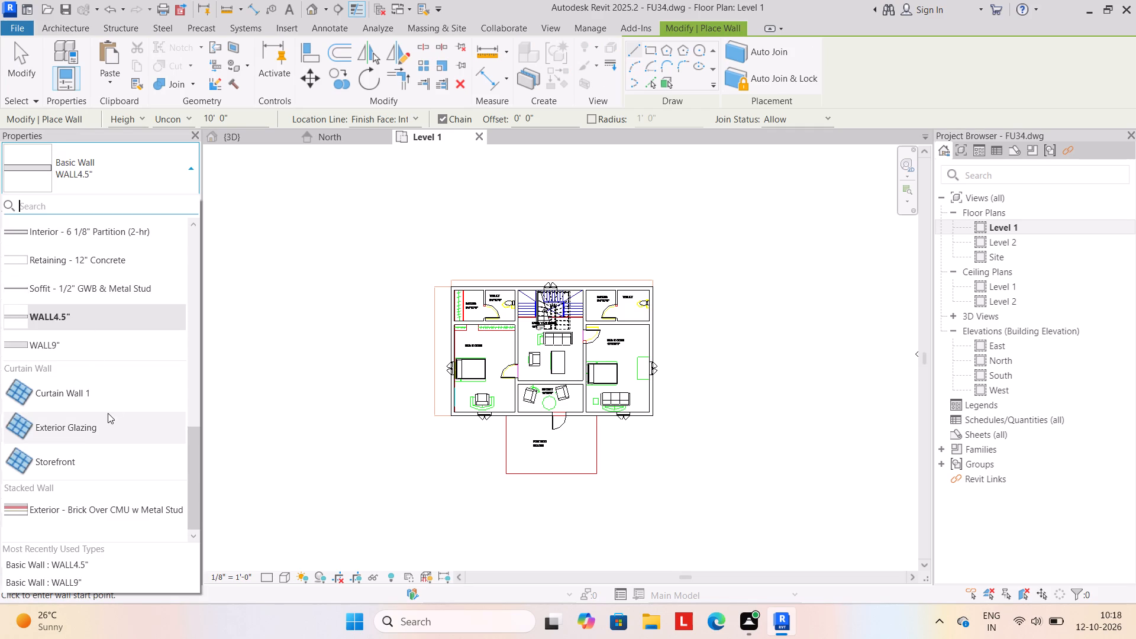
pyautogui.click(107, 346)
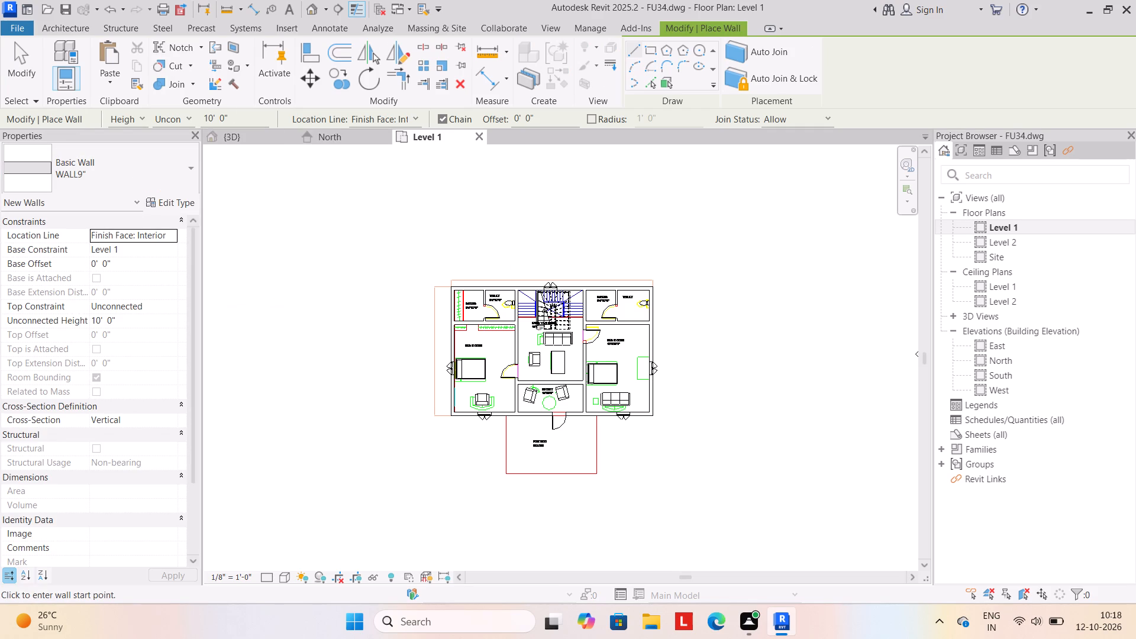
pyautogui.click(550, 117)
pyautogui.press('BackSpace')
pyautogui.press('BackSpace')
pyautogui.press('BackSpace')
pyautogui.press('BackSpace')
pyautogui.press('BackSpace')
pyautogui.press('BackSpace')
pyautogui.press('BackSpace')
pyautogui.press('BackSpace')
pyautogui.press('BackSpace')
pyautogui.press('BackSpace')
pyautogui.press('BackSpace')
pyautogui.write("2'")
pyautogui.click(175, 246)
pyautogui.click(134, 314)
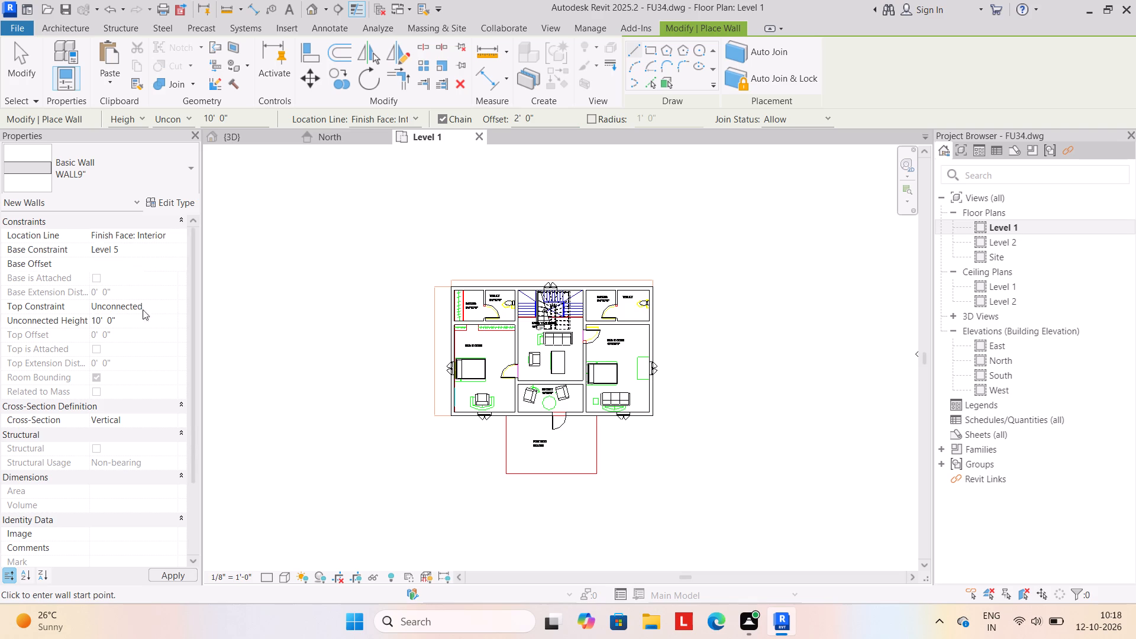
pyautogui.click(652, 49)
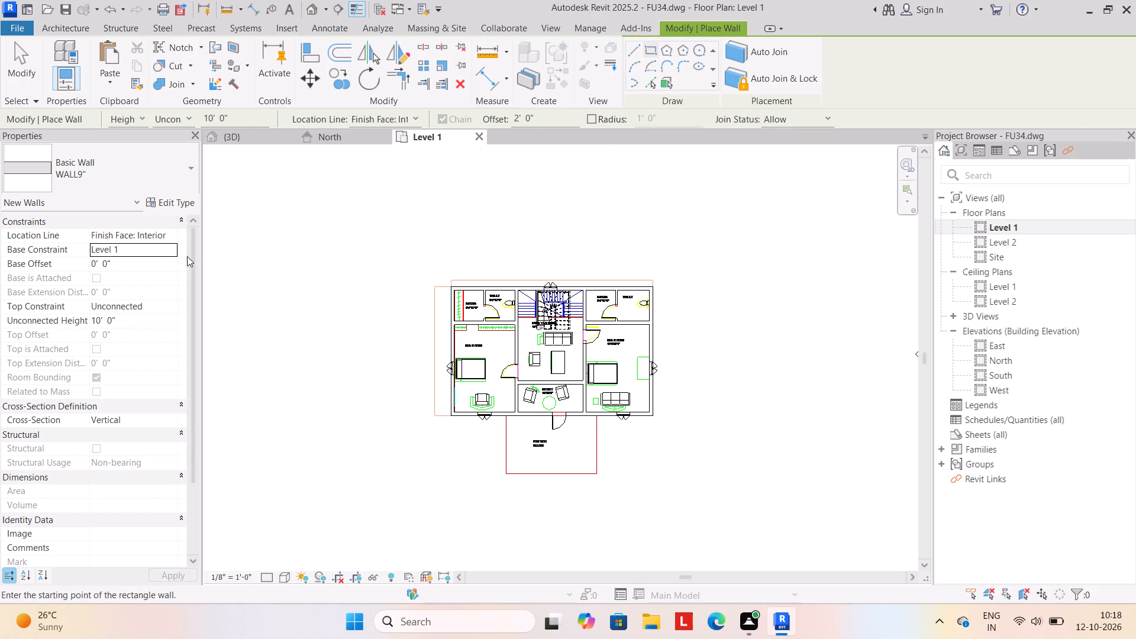
pyautogui.click(171, 251)
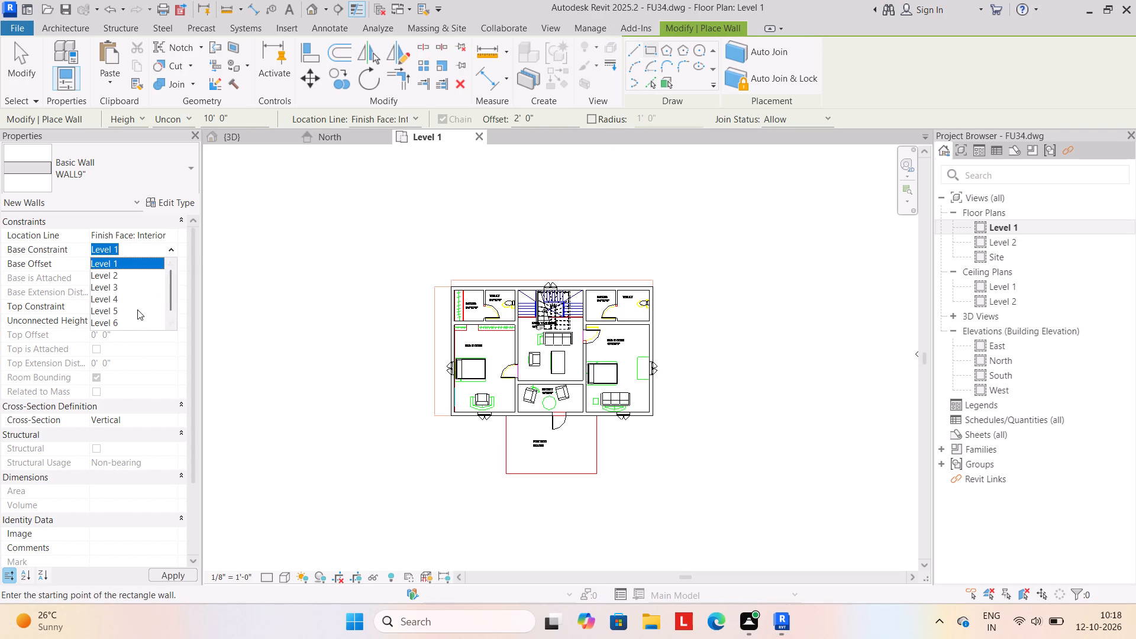
pyautogui.click(137, 309)
pyautogui.click(450, 286)
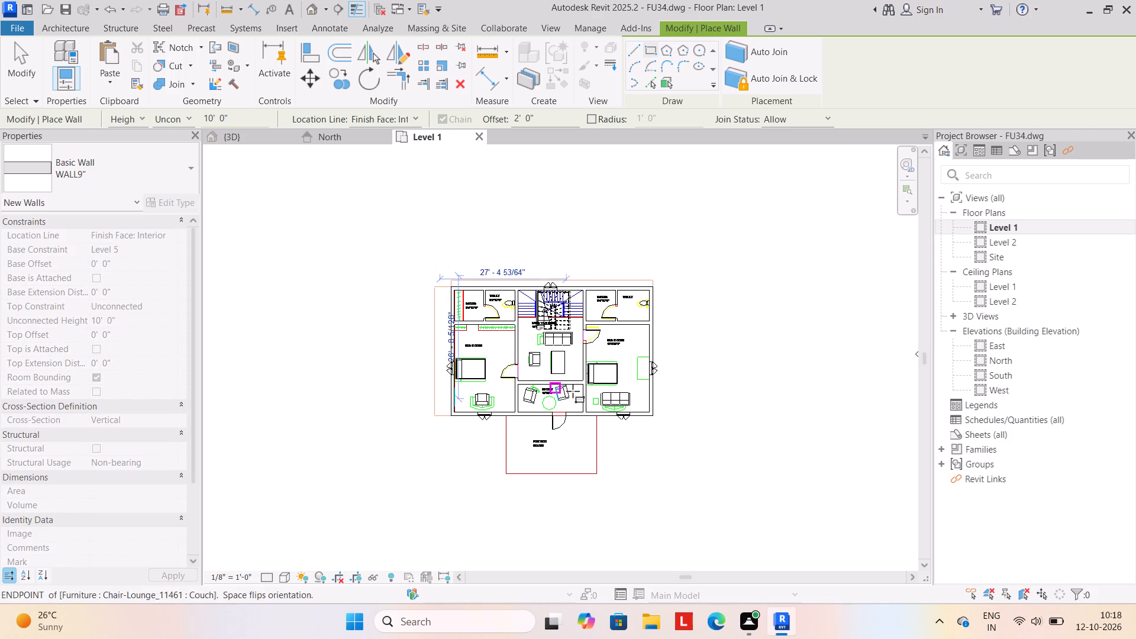
pyautogui.click(657, 411)
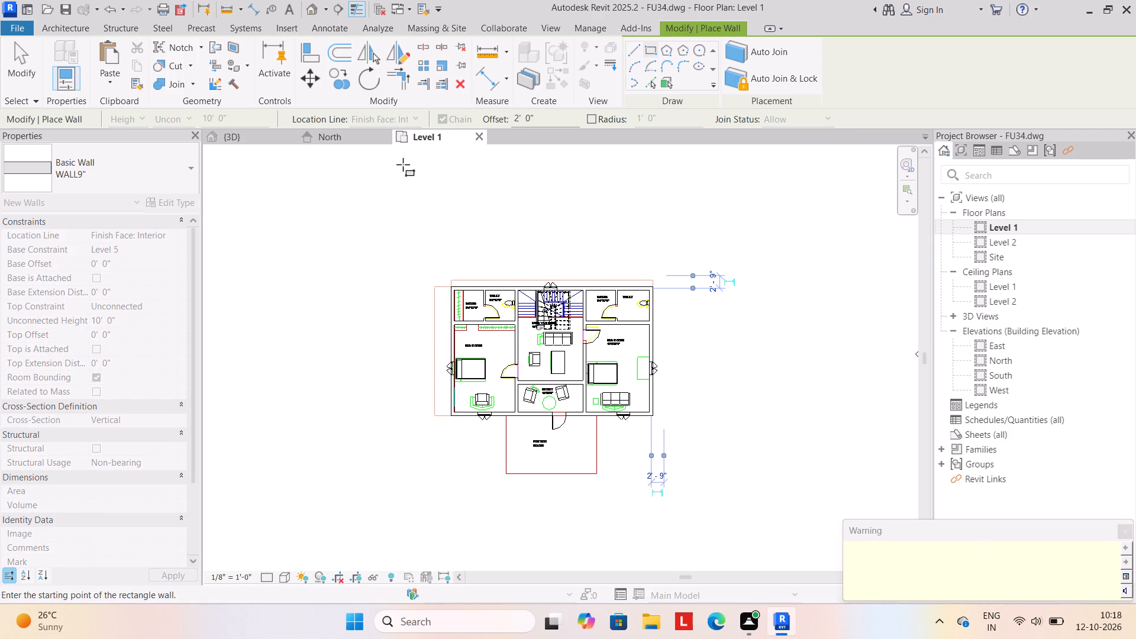
pyautogui.click(247, 138)
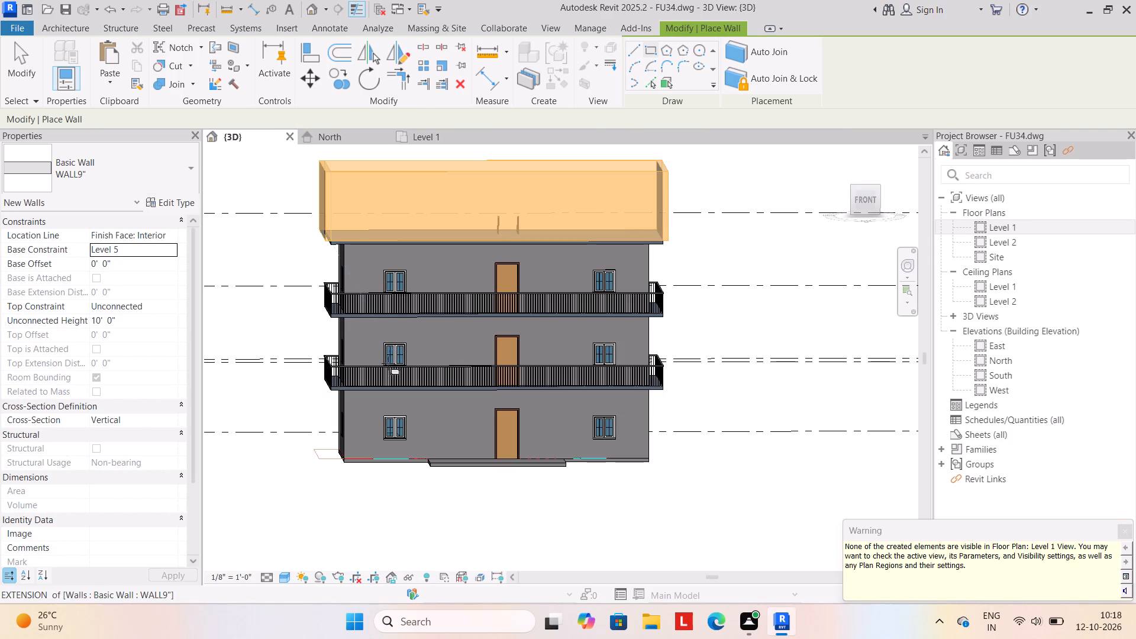
pyautogui.press('Escape')
# Set the unconnected height of the four rooftop perimeter walls on Level 5 to 4'.
pyautogui.keyDown('shift'); pyautogui.moveTo(347, 451); pyautogui.dragTo(312, 512, button='middle'); pyautogui.keyUp('shift')
pyautogui.keyDown('shift'); pyautogui.scroll(-1, 346, 466); pyautogui.keyUp('shift')
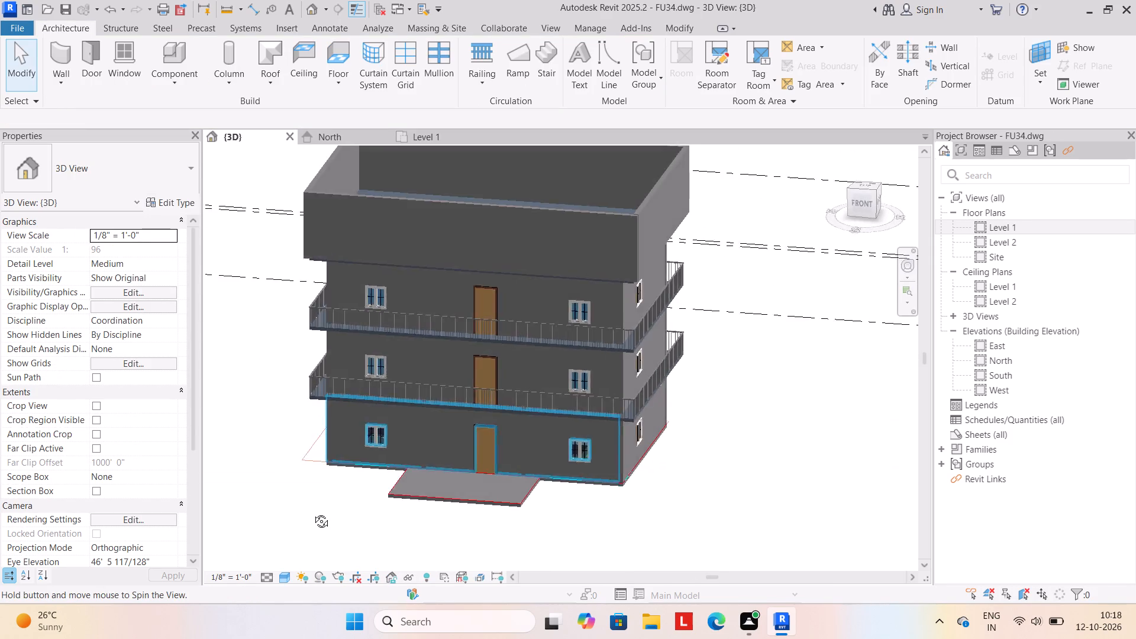
pyautogui.keyDown('shift'); pyautogui.moveTo(312, 512); pyautogui.dragTo(338, 495, button='middle'); pyautogui.keyUp('shift')
pyautogui.click(470, 198)
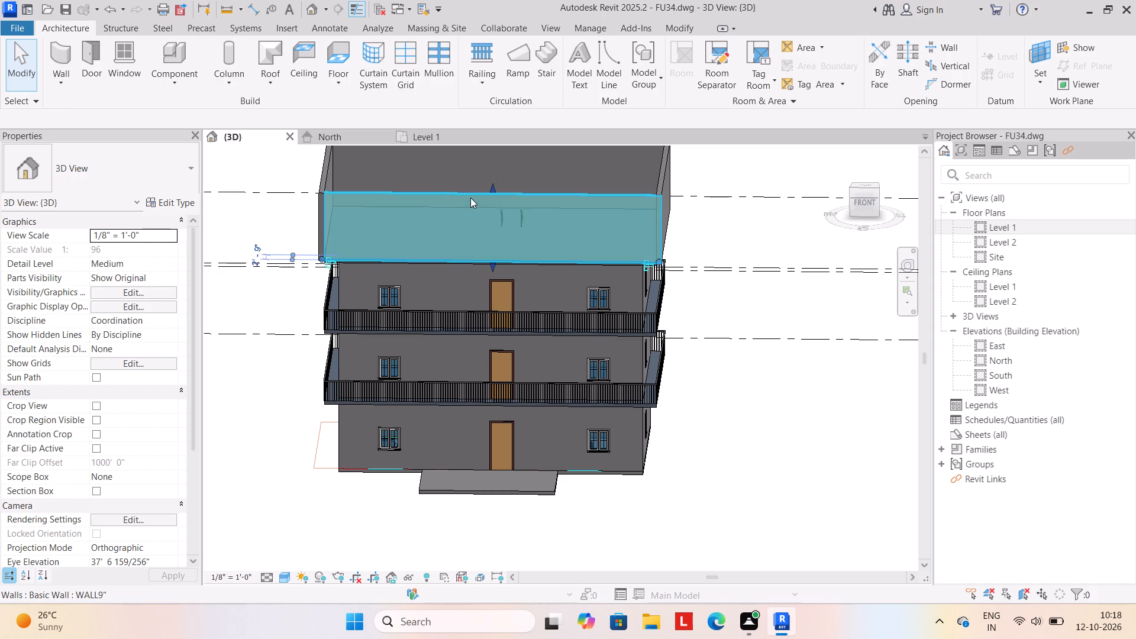
pyautogui.scroll(-3, 504, 234)
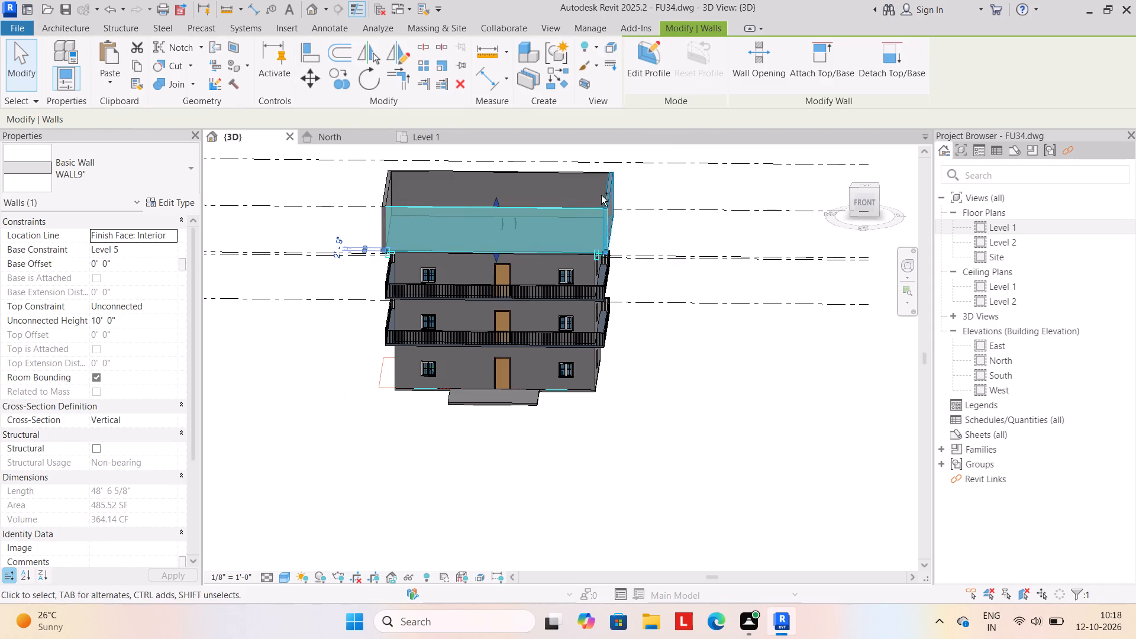
pyautogui.keyDown('ctrl'); pyautogui.click(606, 193); pyautogui.keyUp('ctrl')
pyautogui.keyDown('ctrl'); pyautogui.click(557, 168); pyautogui.keyUp('ctrl')
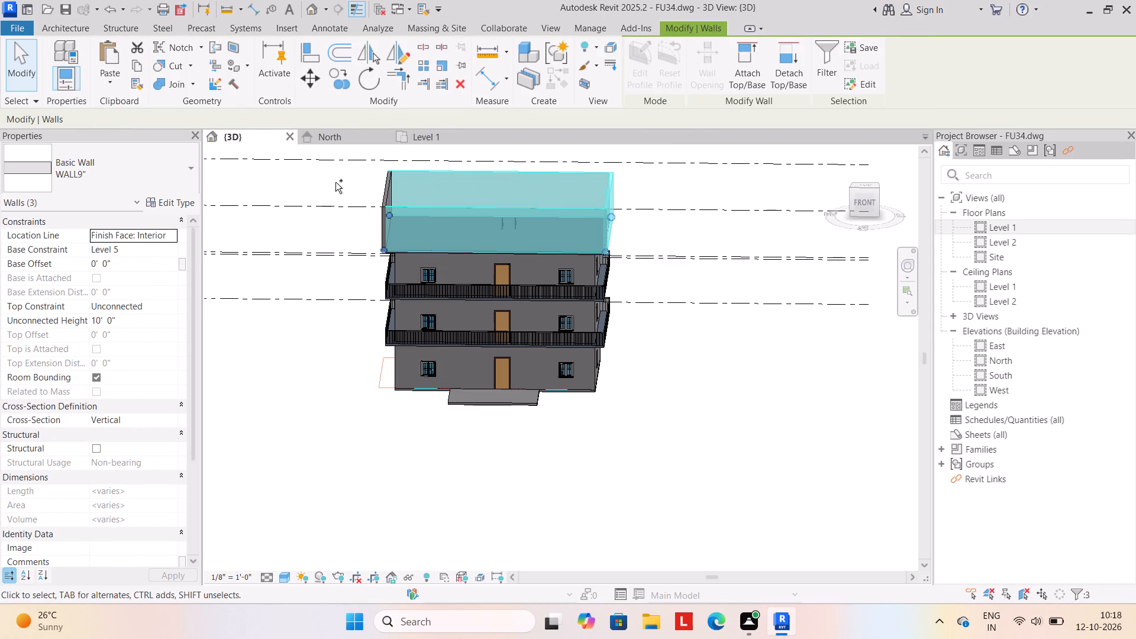
pyautogui.keyDown('ctrl'); pyautogui.click(380, 182); pyautogui.keyUp('ctrl')
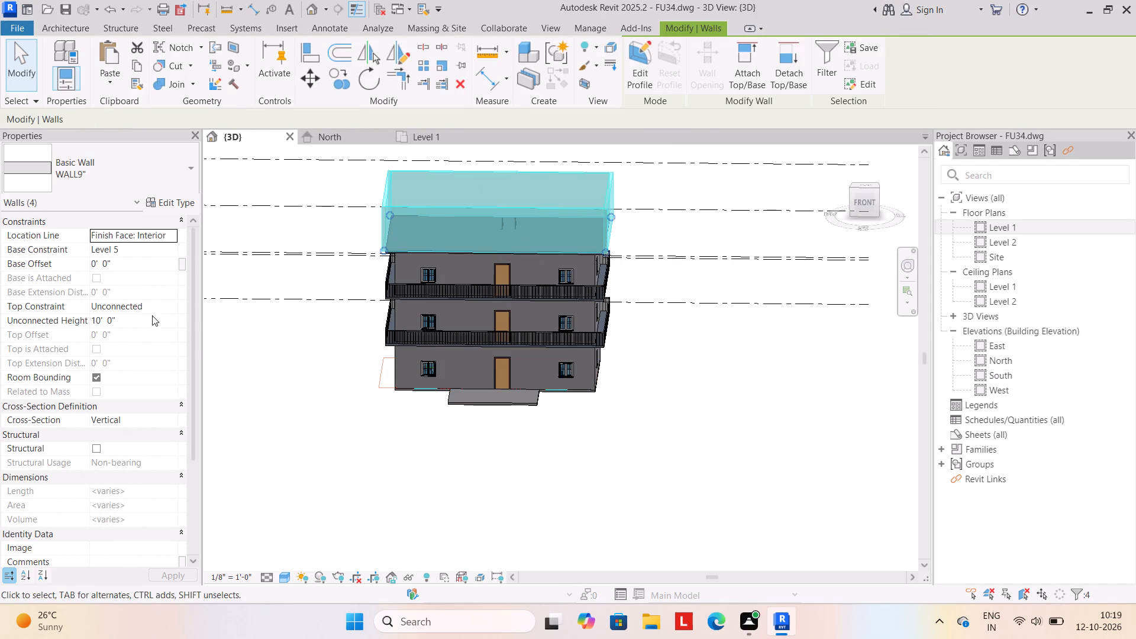
pyautogui.click(152, 315)
pyautogui.write("4'")
pyautogui.press('Return')
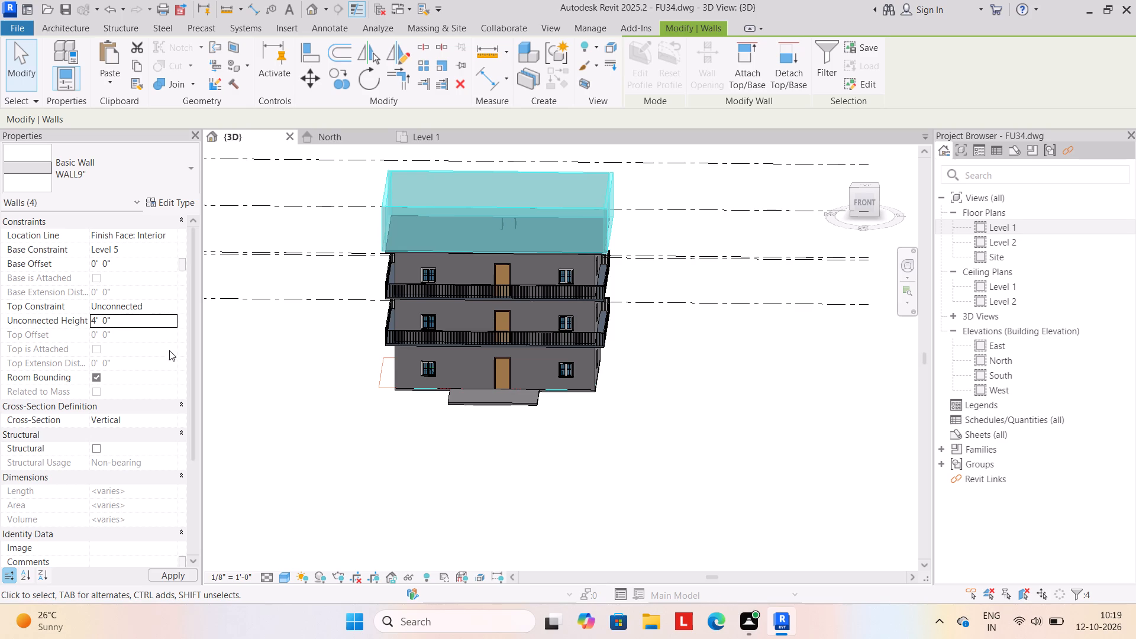
pyautogui.click(273, 394)
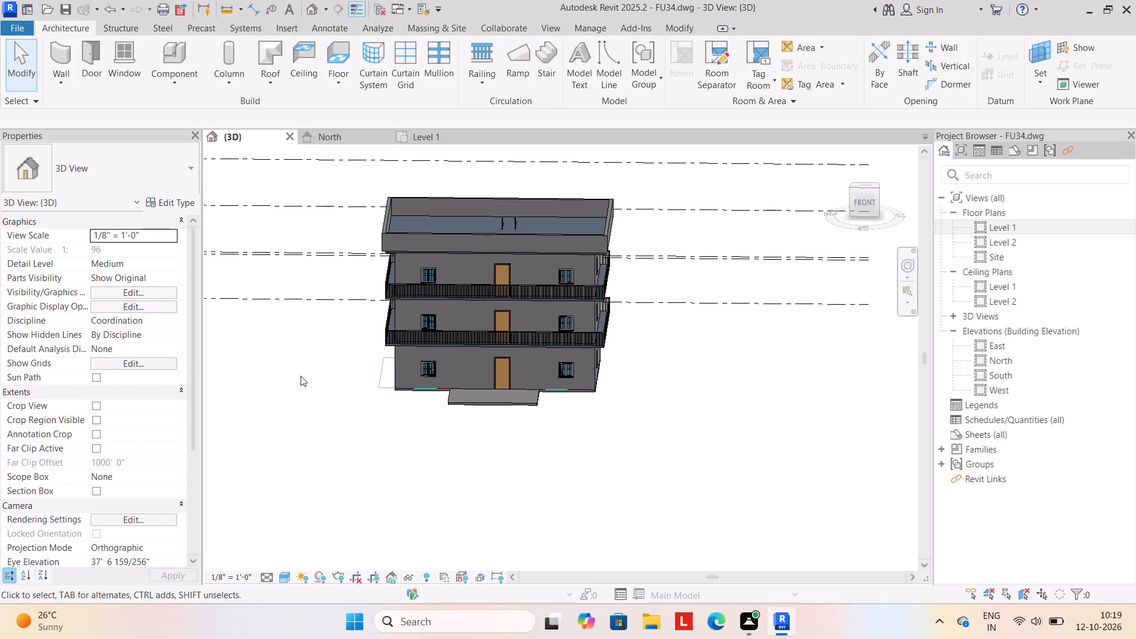
# Examine the three-storey building, its balcony railings and the rooftop parapet from several sides in the 3D view.
pyautogui.keyDown('shift'); pyautogui.moveTo(298, 385); pyautogui.dragTo(430, 356, button='middle'); pyautogui.keyUp('shift')
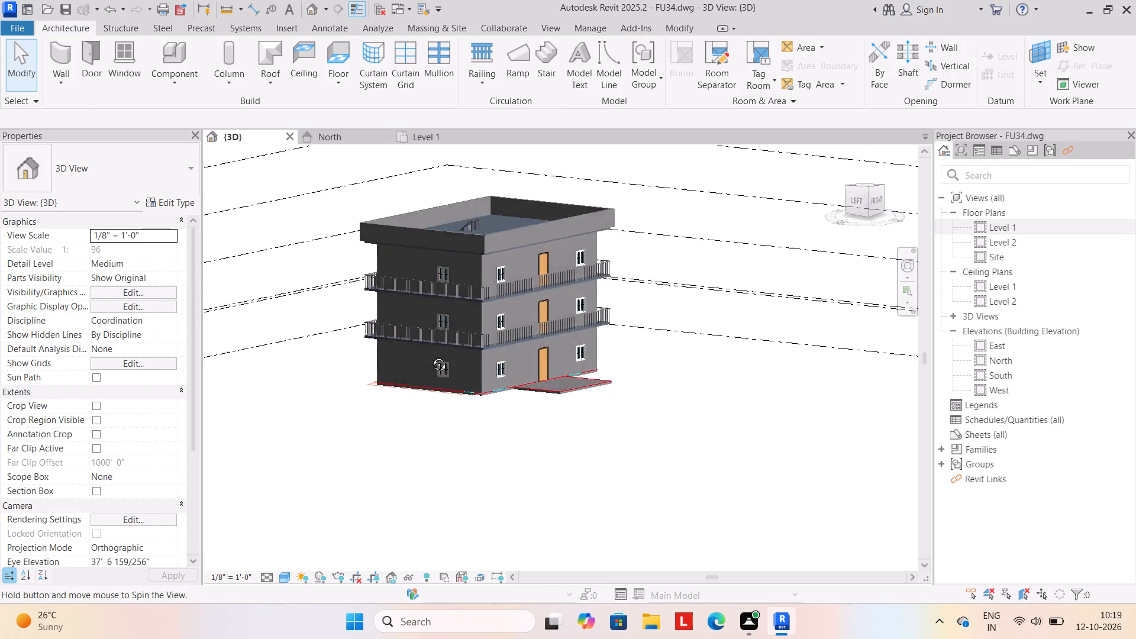
pyautogui.keyDown('shift'); pyautogui.moveTo(430, 356); pyautogui.dragTo(307, 353, button='middle'); pyautogui.keyUp('shift')
pyautogui.scroll(4, 552, 313)
pyautogui.keyDown('shift'); pyautogui.moveTo(571, 414); pyautogui.dragTo(556, 397, button='middle'); pyautogui.keyUp('shift')
pyautogui.keyDown('shift'); pyautogui.scroll(1, 489, 504); pyautogui.keyUp('shift')
pyautogui.scroll(-2, 520, 373)
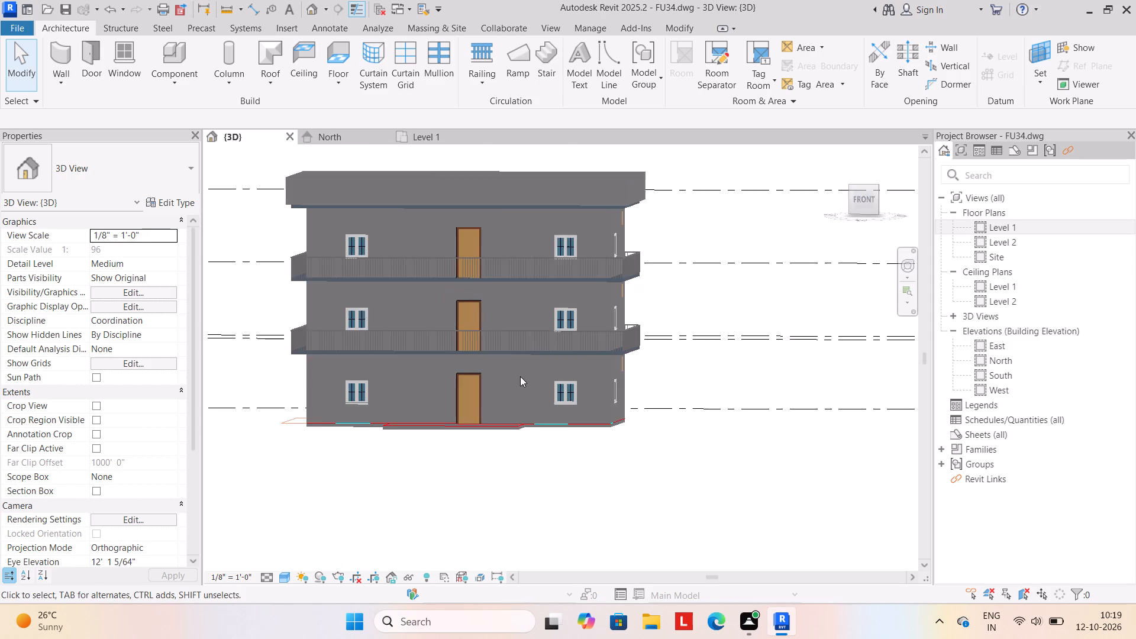
pyautogui.keyDown('shift'); pyautogui.moveTo(510, 480); pyautogui.dragTo(517, 447, button='middle'); pyautogui.keyUp('shift')
pyautogui.keyDown('shift'); pyautogui.moveTo(515, 457); pyautogui.dragTo(509, 534, button='middle'); pyautogui.keyUp('shift')
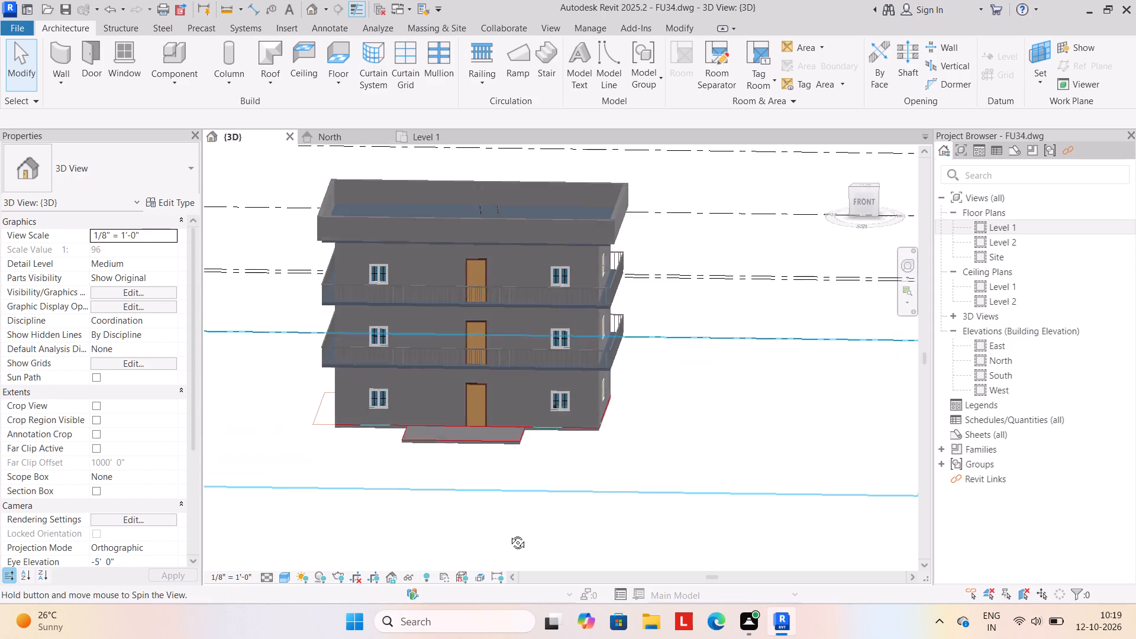
pyautogui.keyDown('shift'); pyautogui.moveTo(509, 534); pyautogui.dragTo(528, 536, button='middle'); pyautogui.keyUp('shift')
pyautogui.keyDown('shift'); pyautogui.moveTo(533, 514); pyautogui.dragTo(533, 492, button='middle'); pyautogui.keyUp('shift')
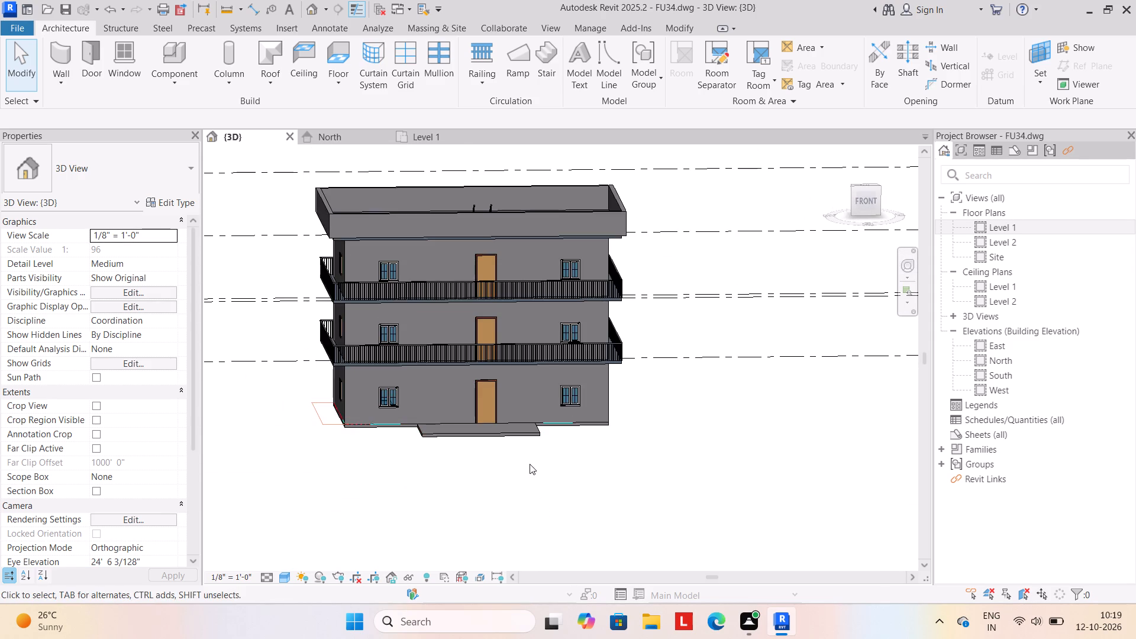
pyautogui.scroll(-2, 530, 464)
pyautogui.scroll(1, 515, 382)
pyautogui.moveTo(515, 396); pyautogui.dragTo(508, 461, button='middle')
pyautogui.scroll(2, 508, 453)
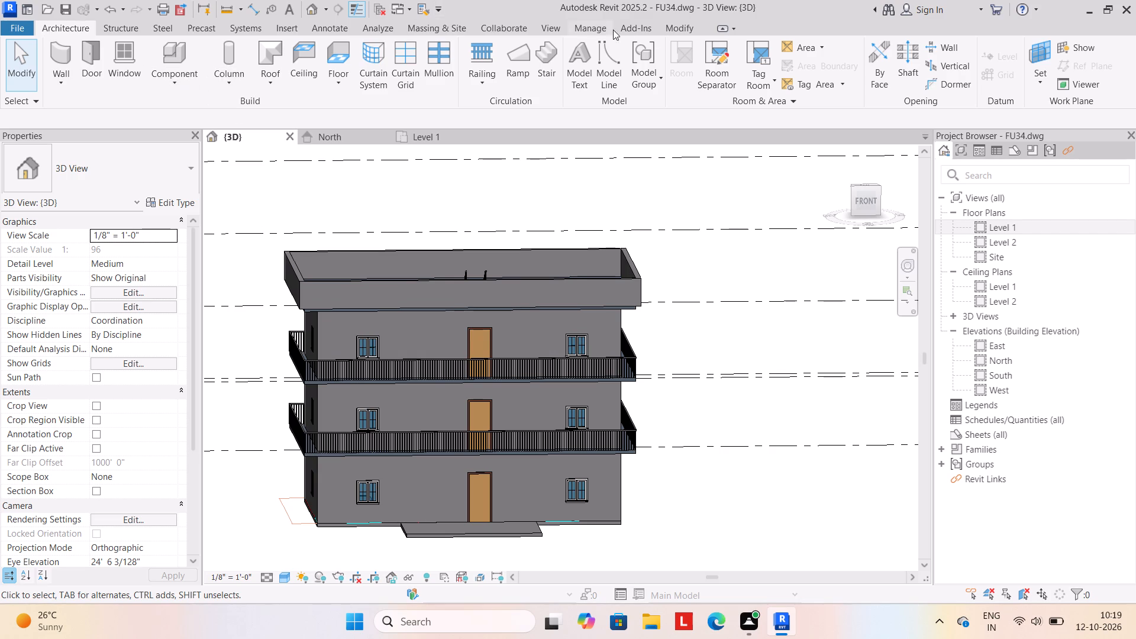
# Paint the exterior face of the ground-floor front wall with the Wood Planks material.
pyautogui.click(679, 29)
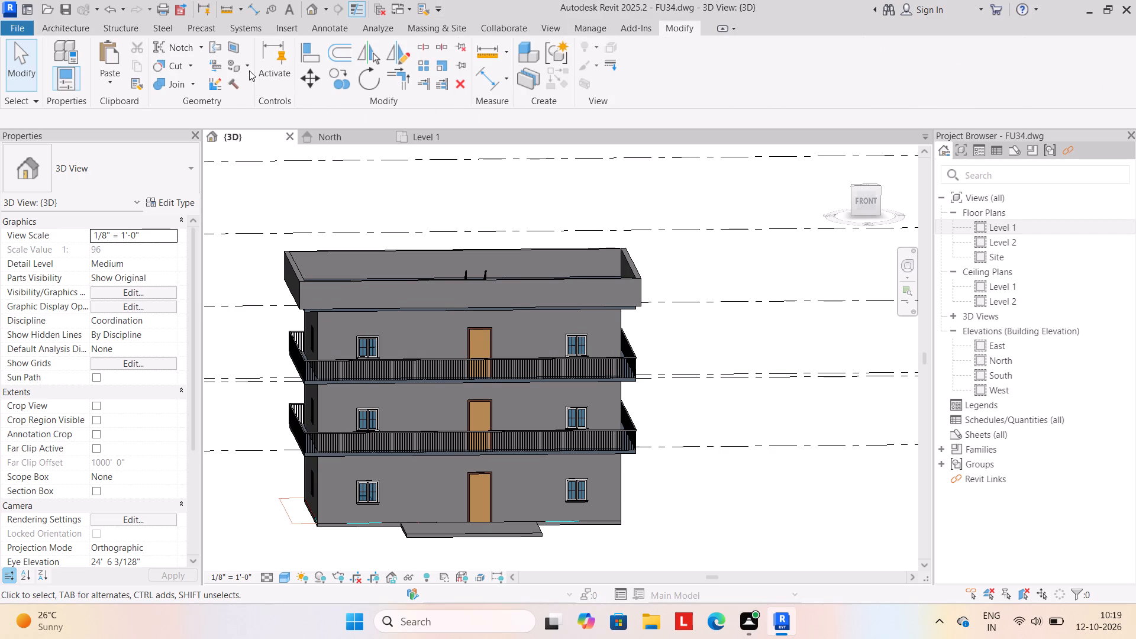
pyautogui.click(246, 63)
pyautogui.click(250, 81)
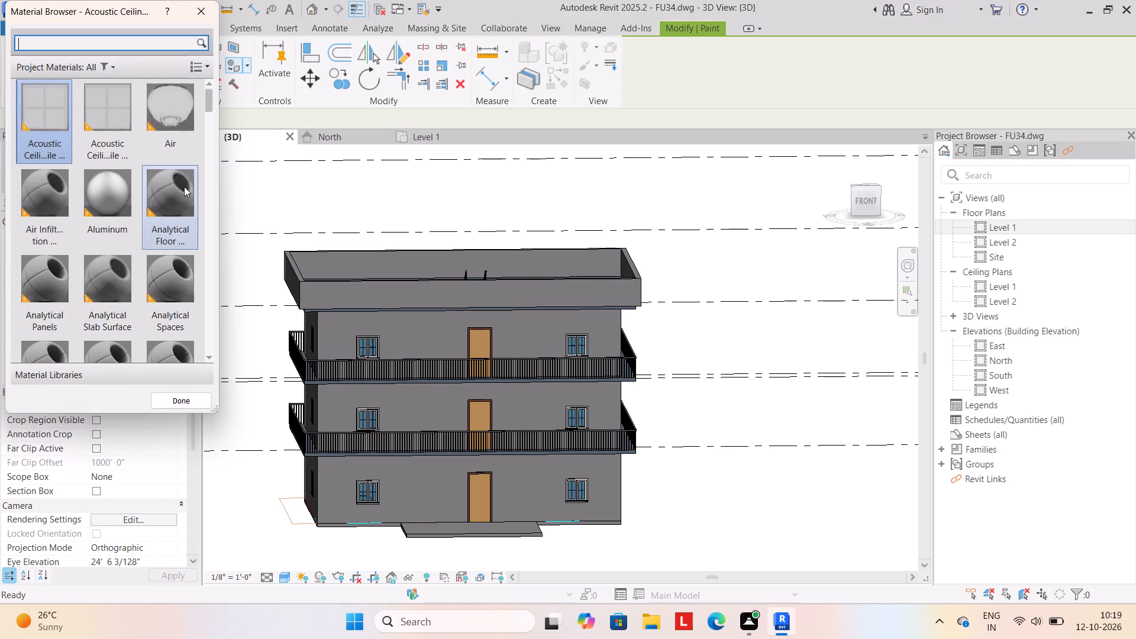
pyautogui.scroll(-16, 134, 189)
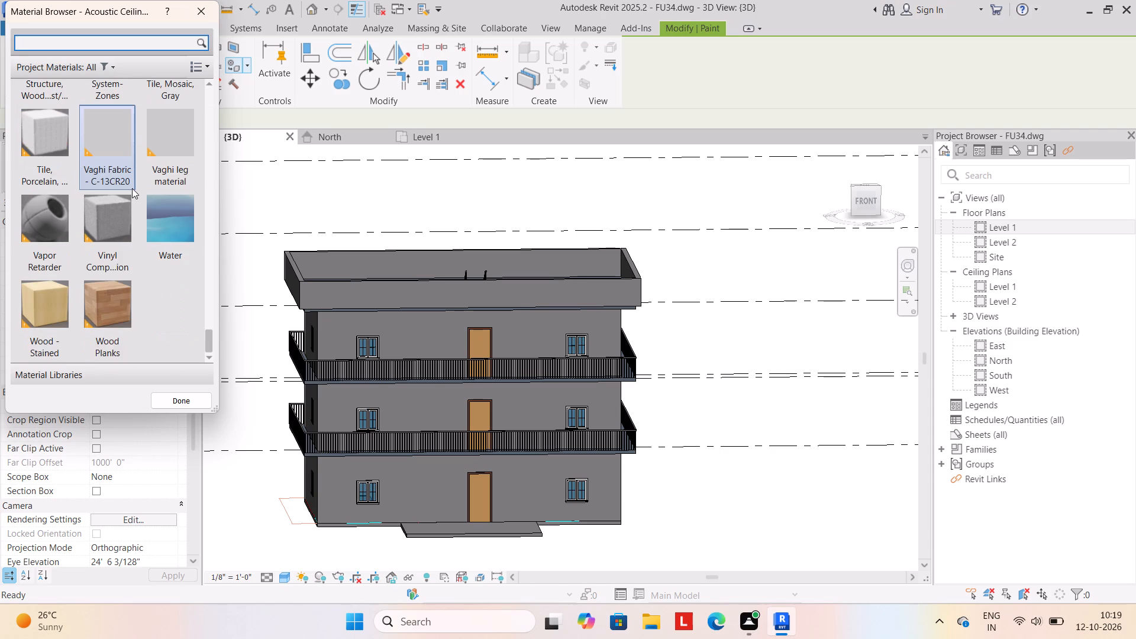
pyautogui.scroll(-1, 132, 188)
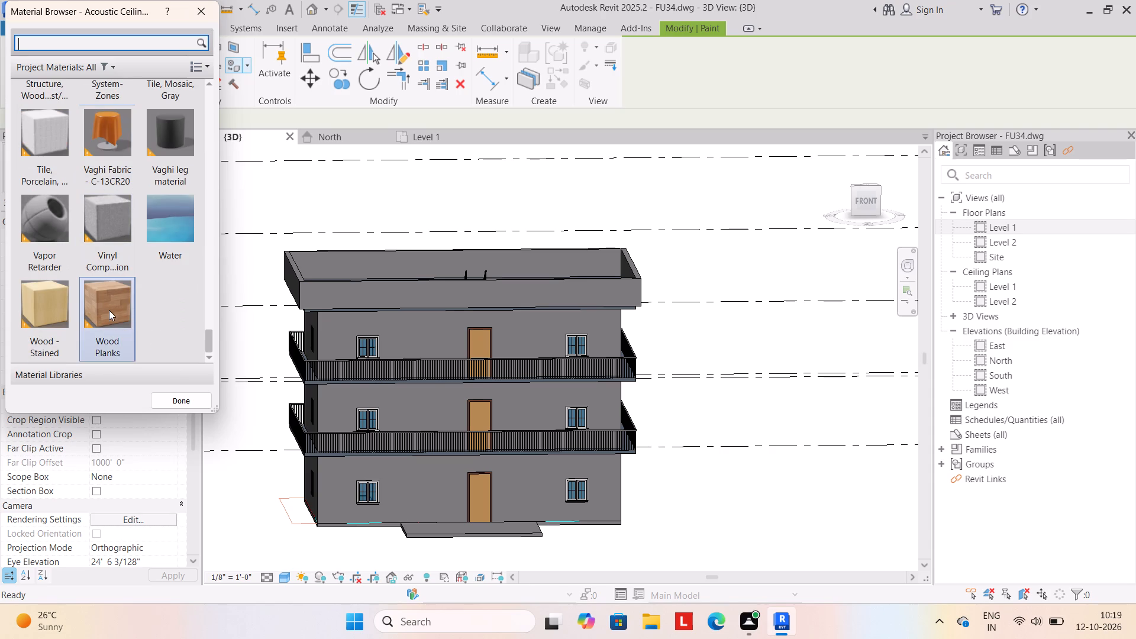
pyautogui.click(109, 306)
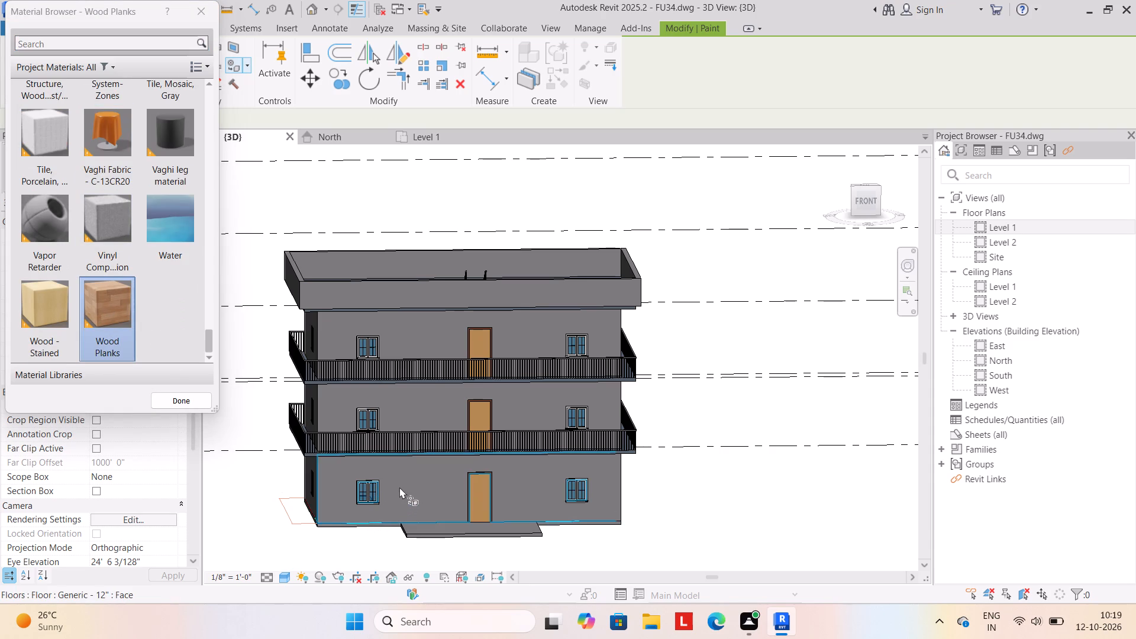
pyautogui.click(401, 480)
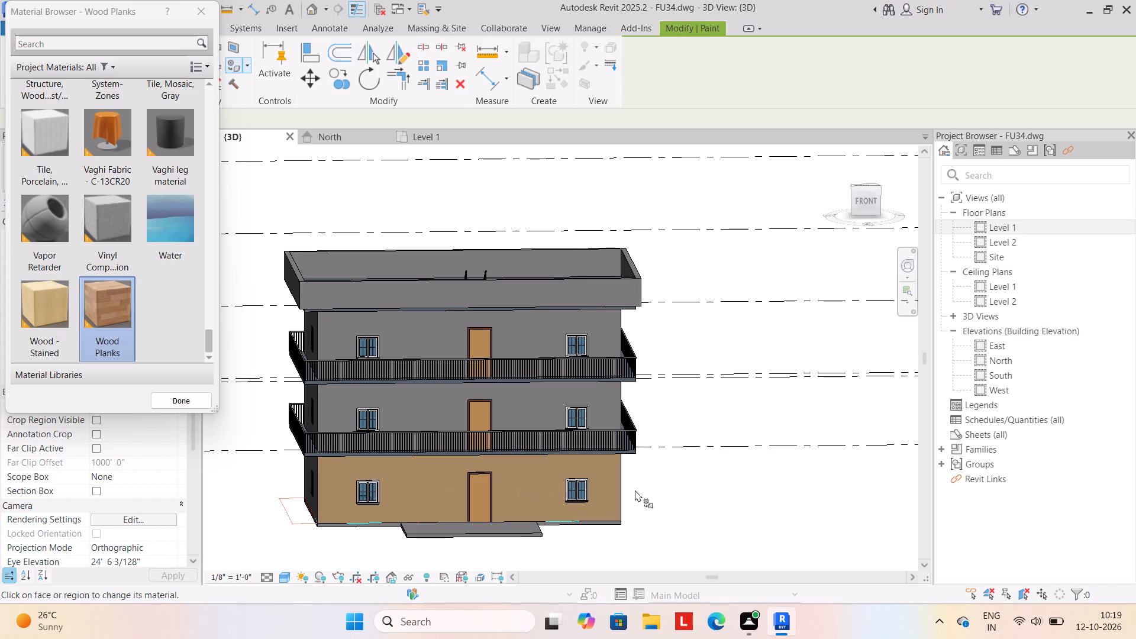
# Paint the exterior wall faces of all three storeys on the building's right and back sides with Wood Planks.
pyautogui.keyDown('shift'); pyautogui.moveTo(699, 508); pyautogui.dragTo(582, 517, button='middle'); pyautogui.keyUp('shift')
pyautogui.click(588, 506)
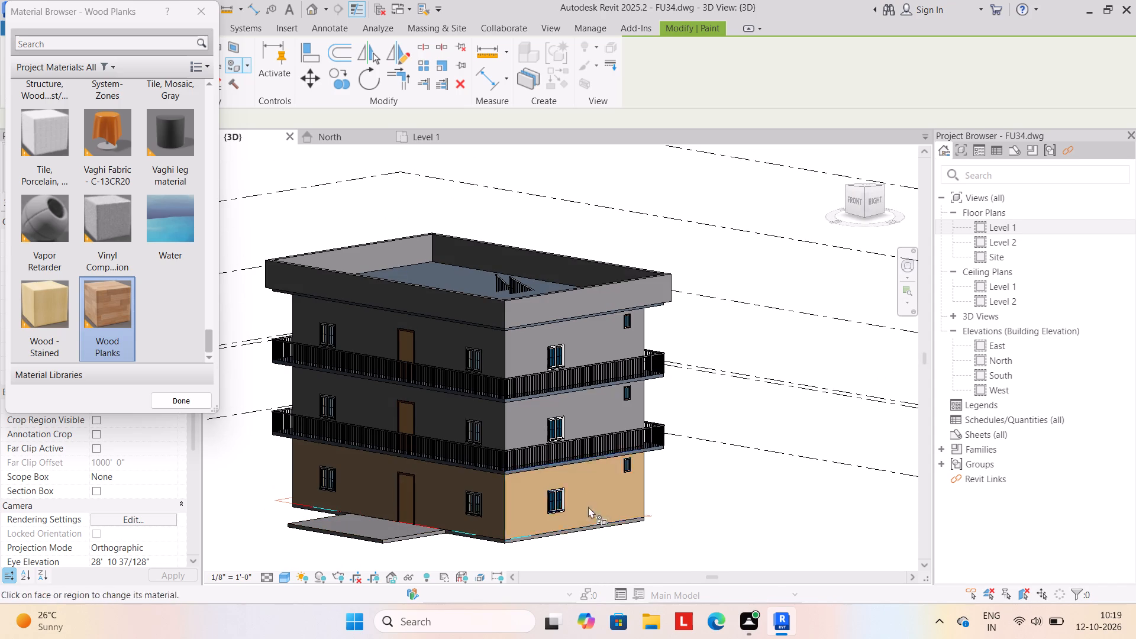
pyautogui.click(588, 412)
pyautogui.click(579, 350)
pyautogui.keyDown('shift'); pyautogui.moveTo(669, 523); pyautogui.dragTo(583, 531, button='middle'); pyautogui.keyUp('shift')
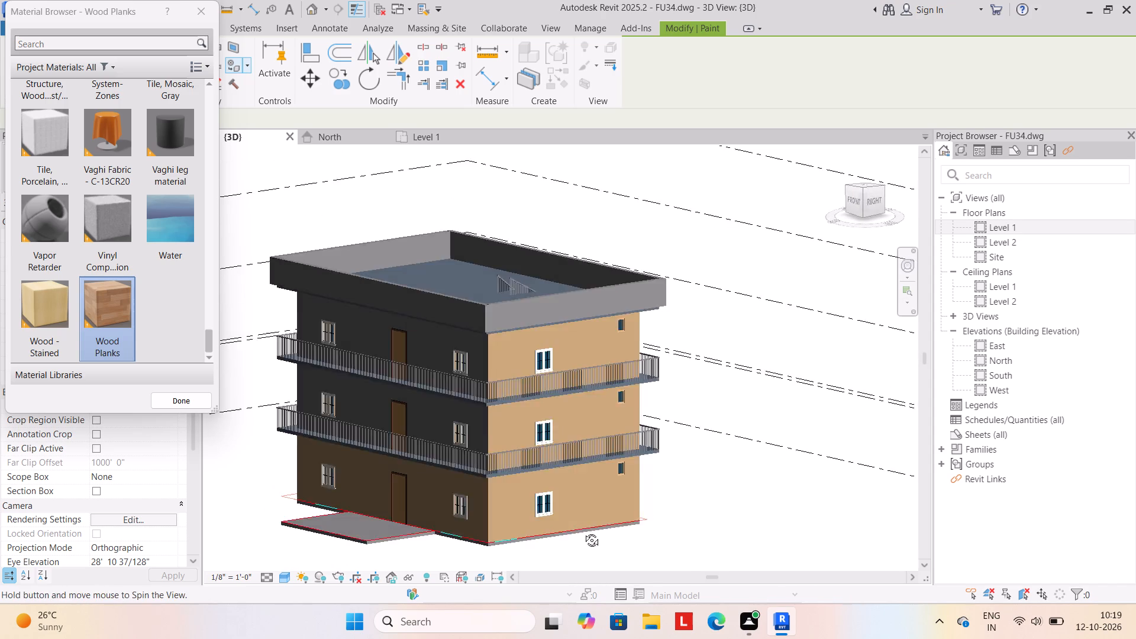
pyautogui.keyDown('shift'); pyautogui.moveTo(583, 531); pyautogui.dragTo(502, 524, button='middle'); pyautogui.keyUp('shift')
pyautogui.click(519, 501)
pyautogui.click(517, 424)
pyautogui.click(509, 341)
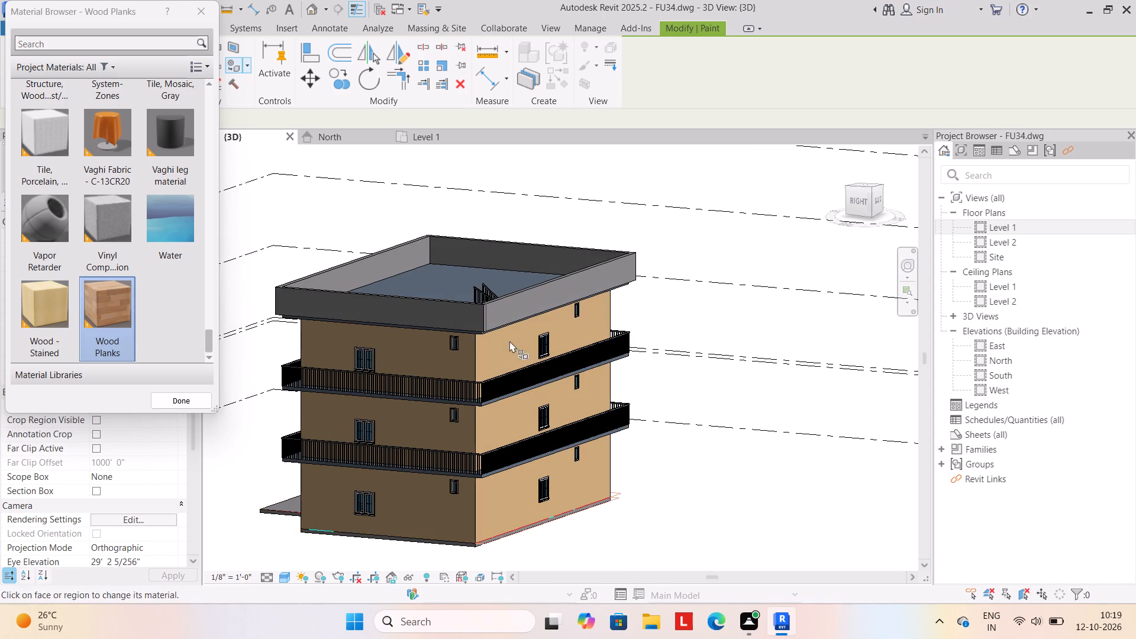
# Paint the left side's exterior walls on all three storeys and the front walls of the two upper storeys with Wood Planks.
pyautogui.keyDown('shift'); pyautogui.scroll(1, 665, 450); pyautogui.keyUp('shift')
pyautogui.keyDown('shift'); pyautogui.moveTo(628, 471); pyautogui.dragTo(450, 480, button='middle'); pyautogui.keyUp('shift')
pyautogui.keyDown('shift'); pyautogui.moveTo(640, 522); pyautogui.dragTo(485, 540, button='middle'); pyautogui.keyUp('shift')
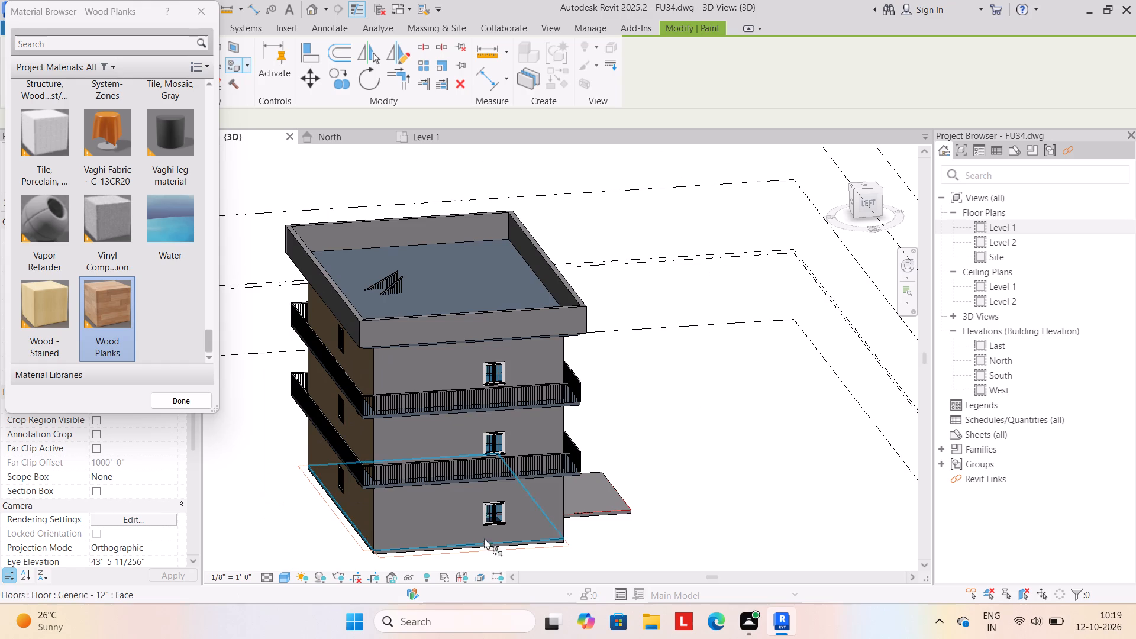
pyautogui.click(421, 508)
pyautogui.click(434, 430)
pyautogui.click(434, 365)
pyautogui.keyDown('shift'); pyautogui.moveTo(640, 427); pyautogui.dragTo(494, 452, button='middle'); pyautogui.keyUp('shift')
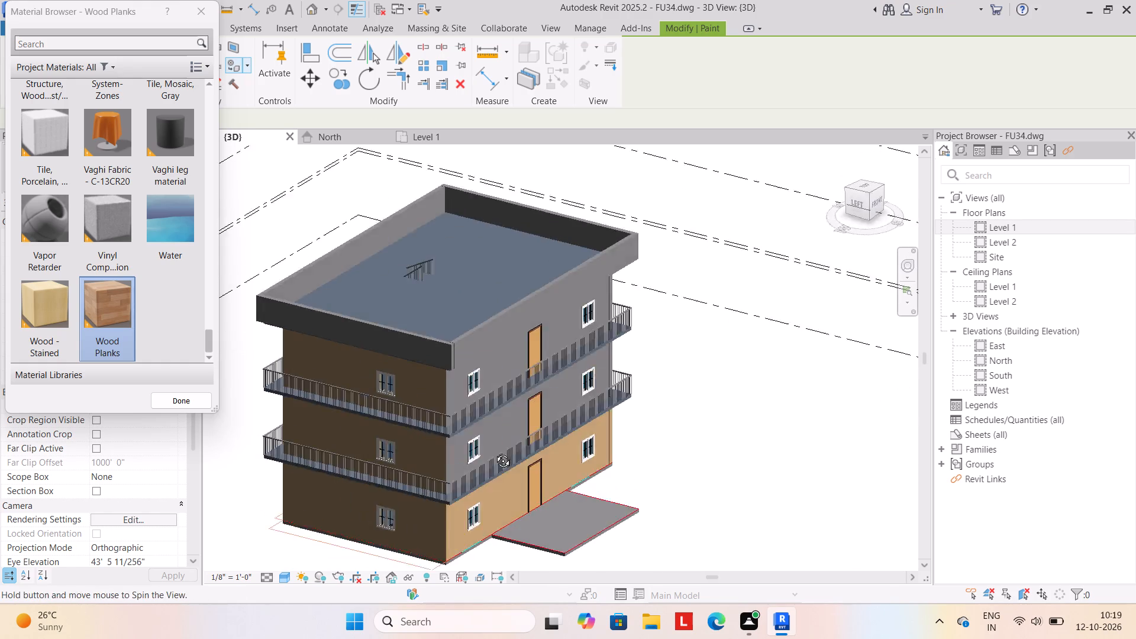
pyautogui.keyDown('shift'); pyautogui.moveTo(494, 452); pyautogui.dragTo(470, 450, button='middle'); pyautogui.keyUp('shift')
pyautogui.click(463, 429)
pyautogui.click(476, 363)
# Paint the outer faces of all four rooftop parapet walls with the Vaghi Fabric - C-13CR20 material and finish painting.
pyautogui.keyDown('shift'); pyautogui.moveTo(710, 481); pyautogui.dragTo(671, 495, button='middle'); pyautogui.keyUp('shift')
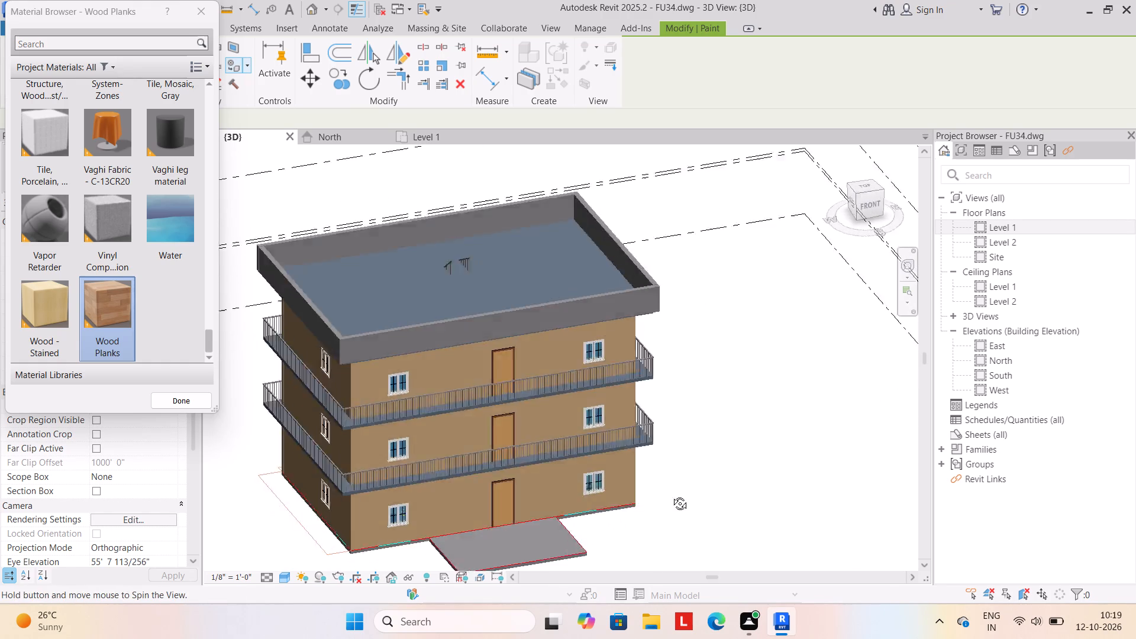
pyautogui.keyDown('shift'); pyautogui.moveTo(671, 495); pyautogui.dragTo(661, 475, button='middle'); pyautogui.keyUp('shift')
pyautogui.keyDown('shift'); pyautogui.scroll(1, 661, 475); pyautogui.keyUp('shift')
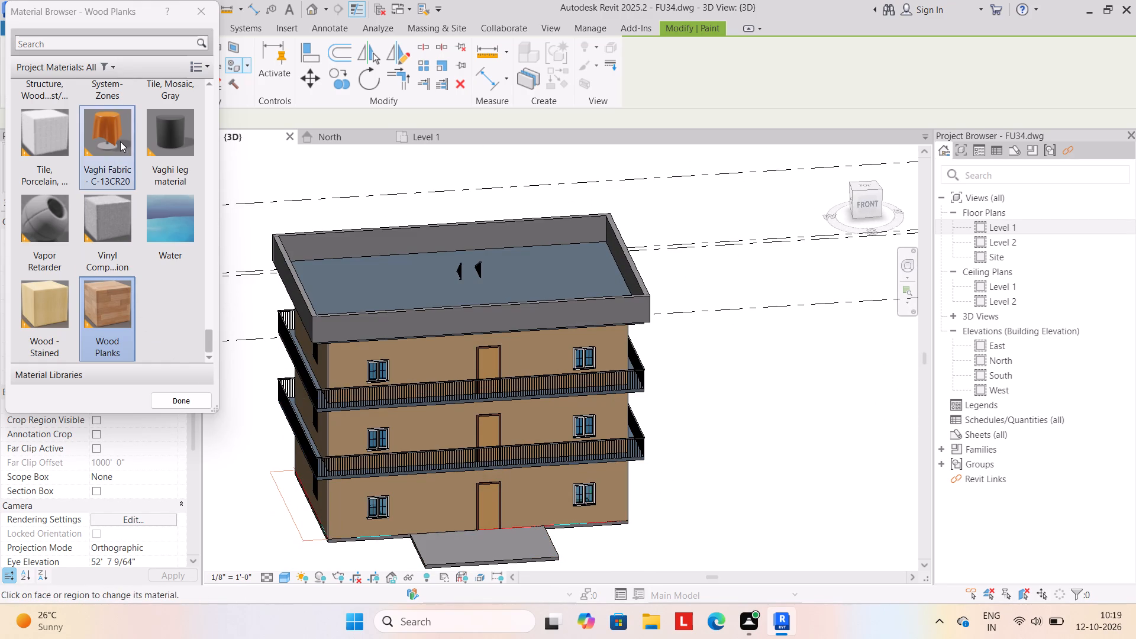
pyautogui.click(120, 141)
pyautogui.click(498, 315)
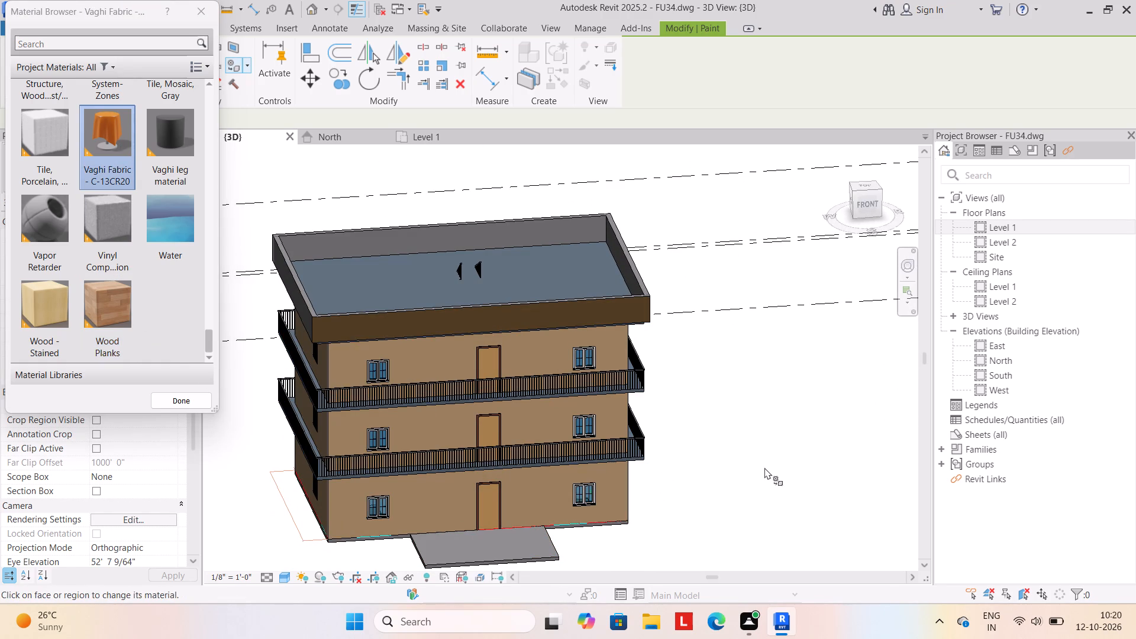
pyautogui.keyDown('shift'); pyautogui.moveTo(758, 472); pyautogui.dragTo(574, 482, button='middle'); pyautogui.keyUp('shift')
pyautogui.click(551, 345)
pyautogui.keyDown('shift'); pyautogui.moveTo(694, 436); pyautogui.dragTo(661, 453, button='middle'); pyautogui.keyUp('shift')
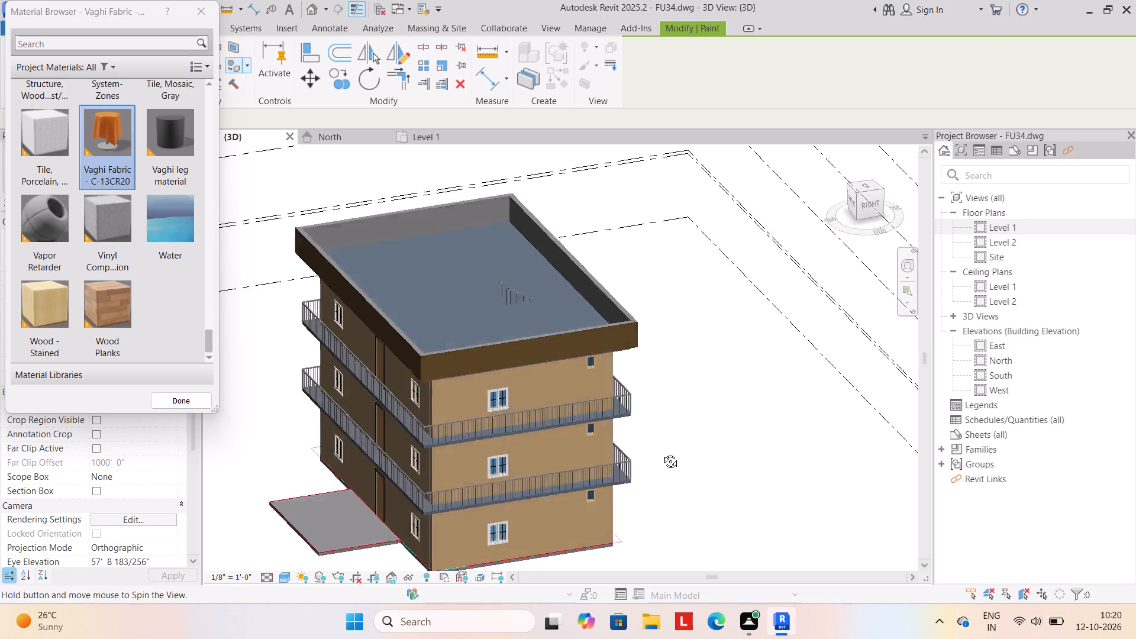
pyautogui.keyDown('shift'); pyautogui.moveTo(661, 453); pyautogui.dragTo(496, 456, button='middle'); pyautogui.keyUp('shift')
pyautogui.click(504, 335)
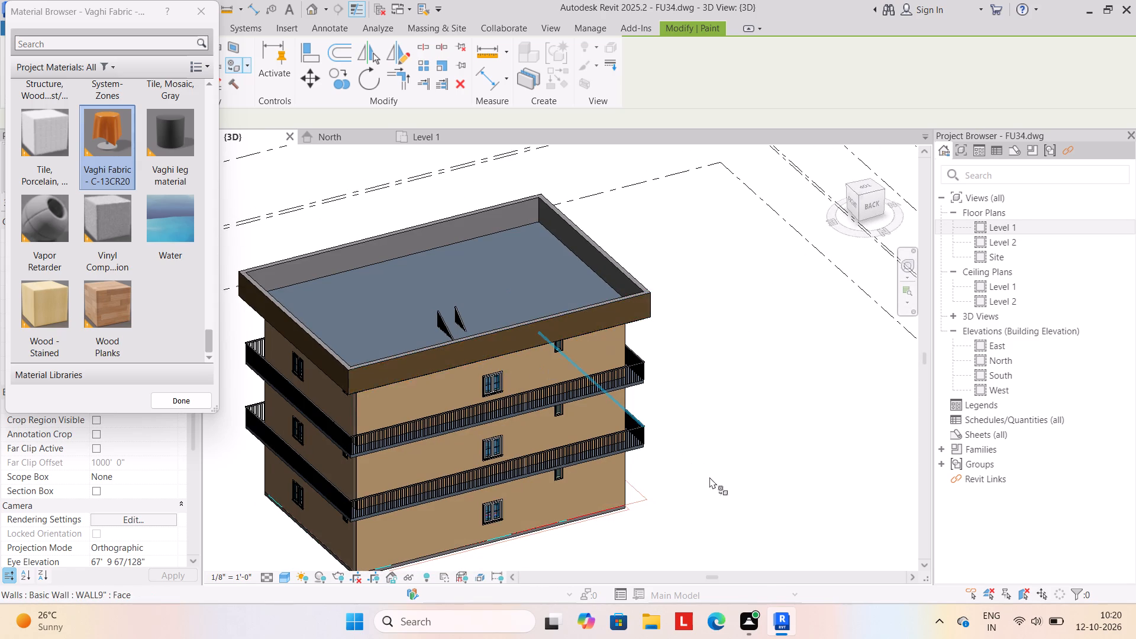
pyautogui.keyDown('shift'); pyautogui.moveTo(709, 479); pyautogui.dragTo(542, 492, button='middle'); pyautogui.keyUp('shift')
pyautogui.click(554, 343)
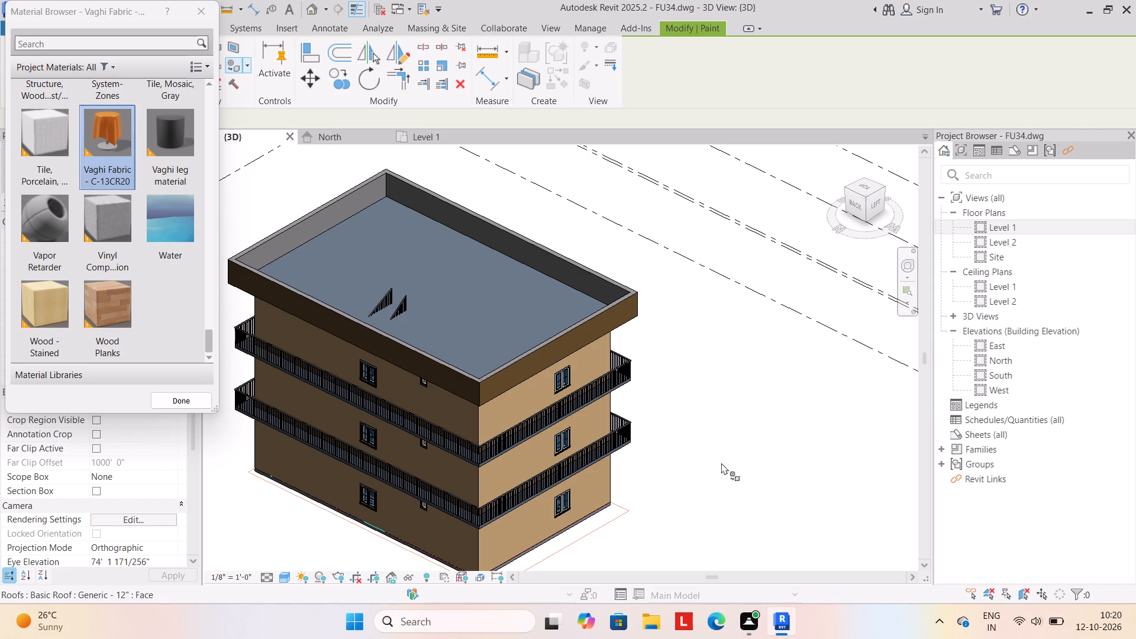
pyautogui.keyDown('shift'); pyautogui.moveTo(721, 462); pyautogui.dragTo(466, 439, button='middle'); pyautogui.keyUp('shift')
pyautogui.scroll(3, 512, 460)
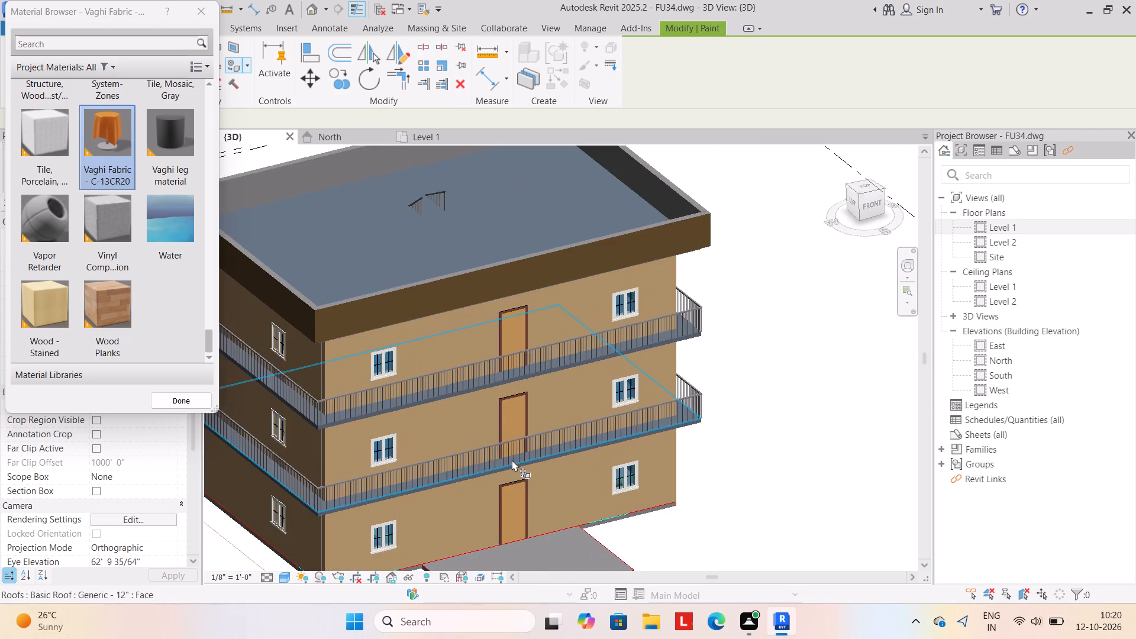
pyautogui.moveTo(512, 460); pyautogui.dragTo(529, 412, button='middle')
pyautogui.scroll(-3, 529, 411)
pyautogui.keyDown('shift'); pyautogui.moveTo(611, 453); pyautogui.dragTo(554, 441, button='middle'); pyautogui.keyUp('shift')
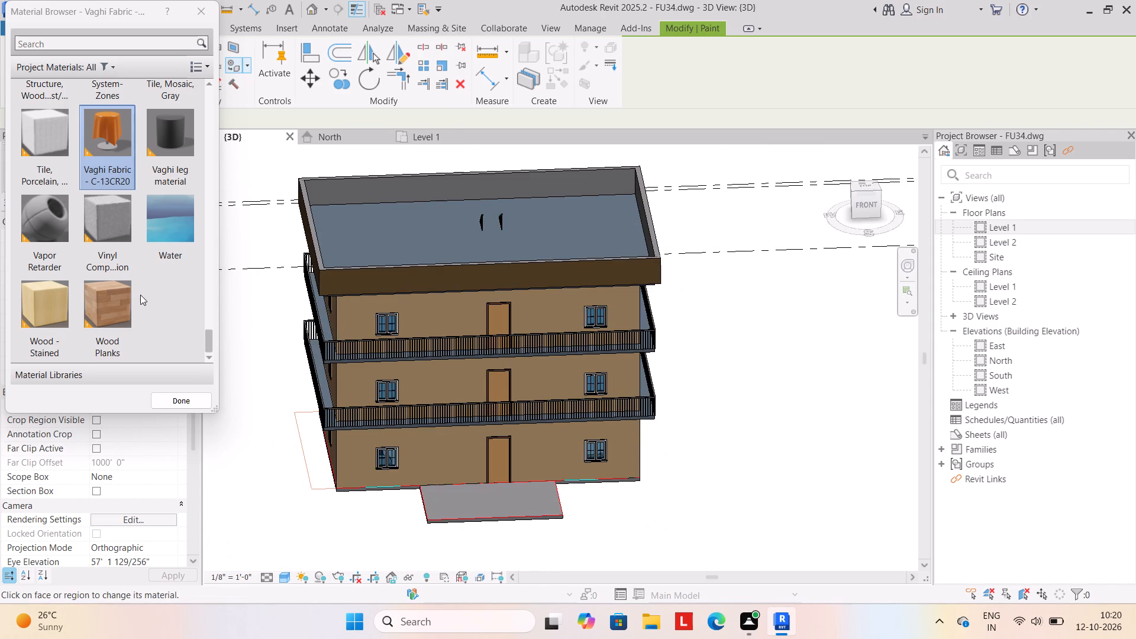
pyautogui.click(740, 372)
pyautogui.click(199, 7)
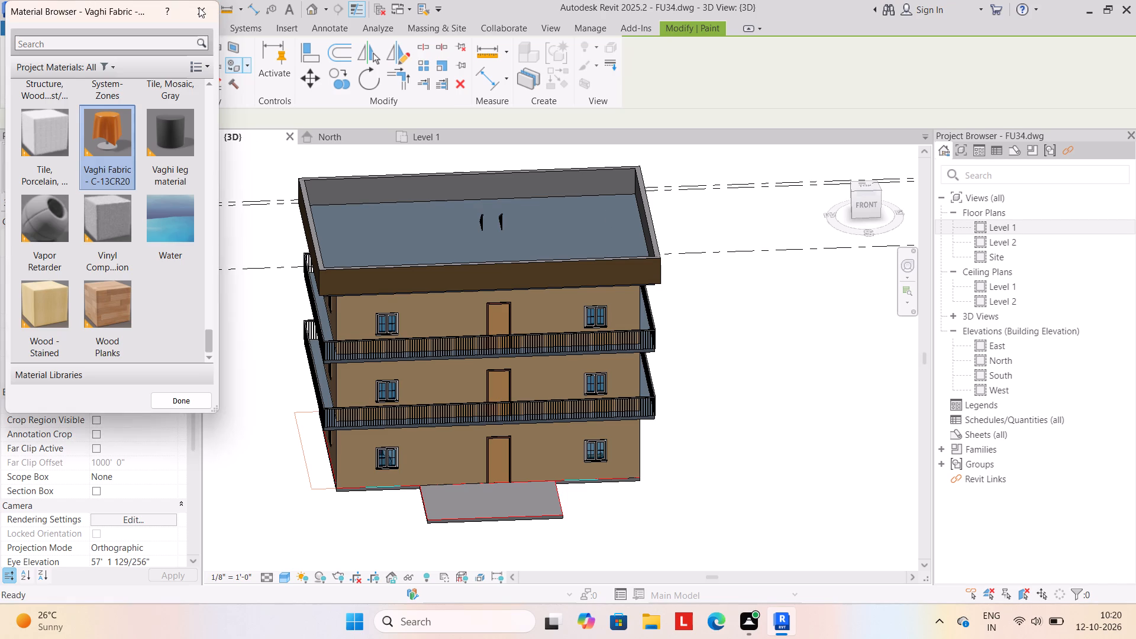
# In the Level 1 plan, create a Grassland - 16" toposolid around the house from a rectangle about 59'-6" by 73'-0".
pyautogui.click(76, 29)
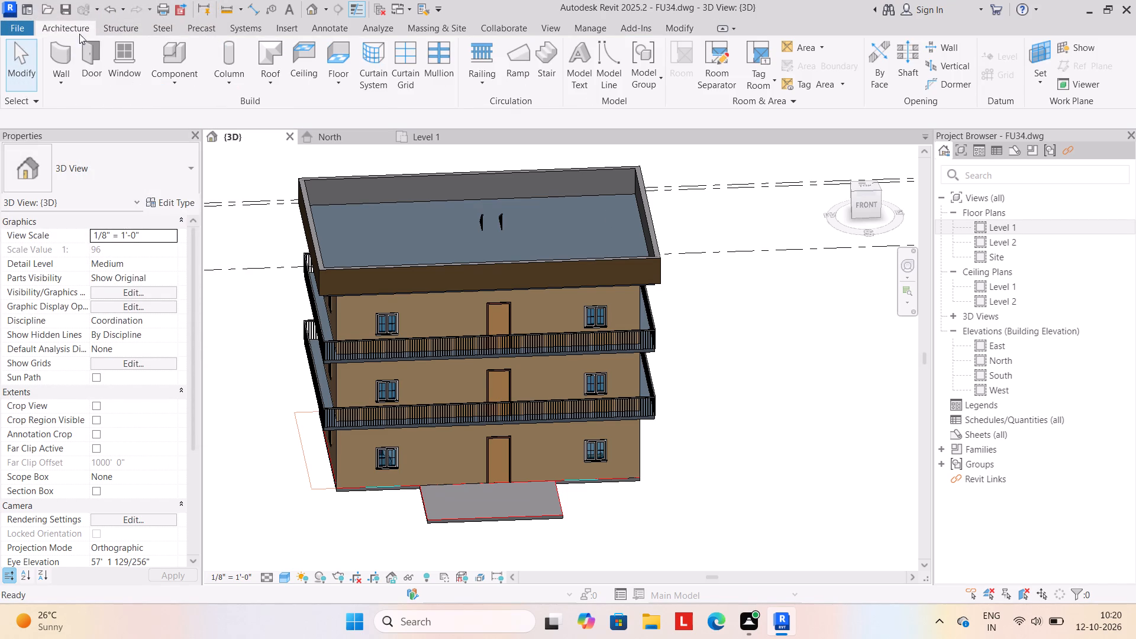
pyautogui.click(421, 24)
pyautogui.click(433, 137)
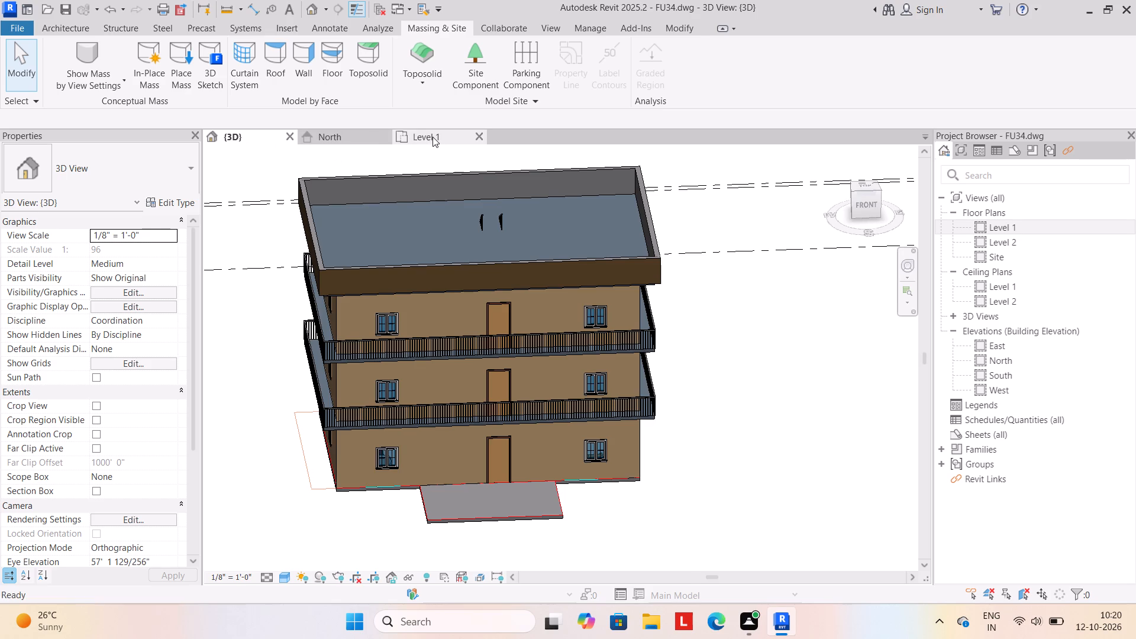
pyautogui.scroll(-1, 385, 269)
pyautogui.click(421, 93)
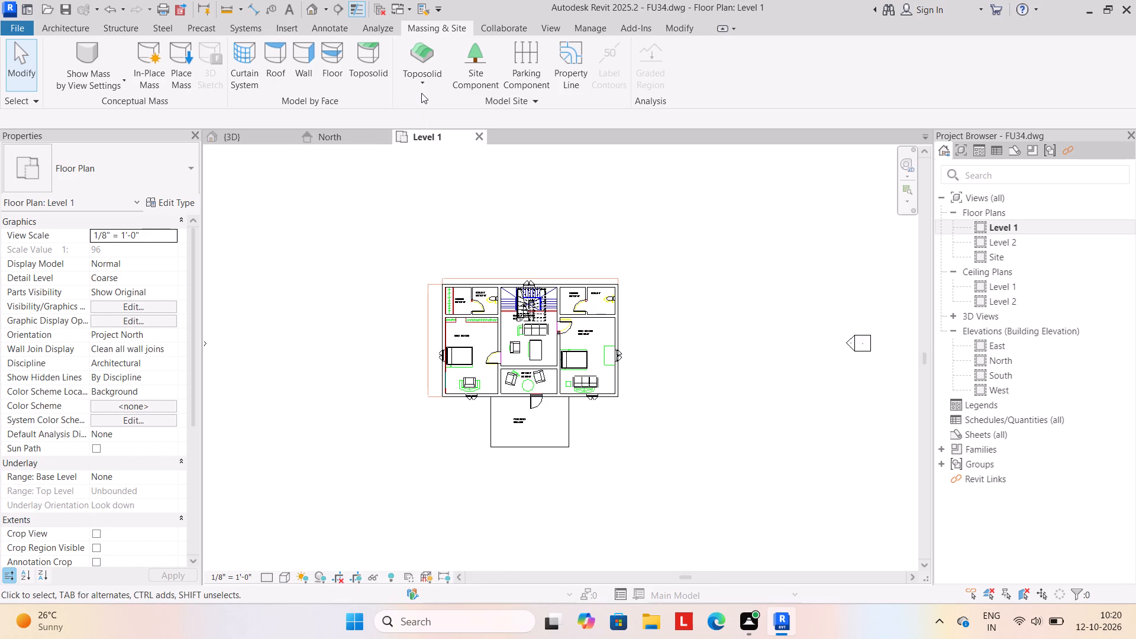
pyautogui.click(422, 85)
pyautogui.click(434, 108)
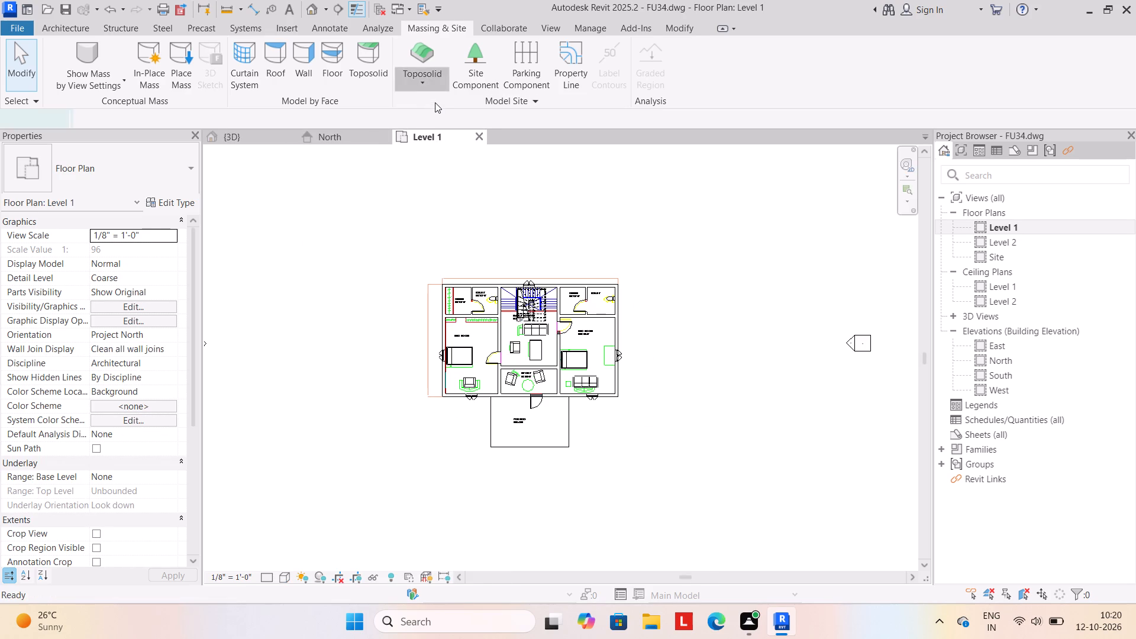
pyautogui.click(763, 51)
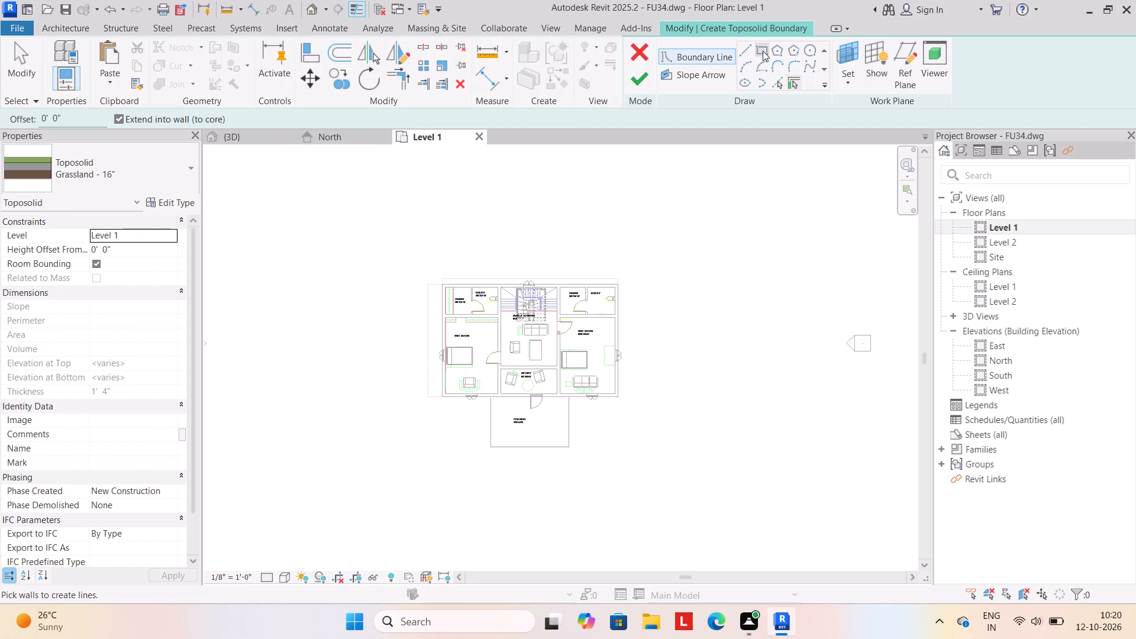
pyautogui.click(408, 215)
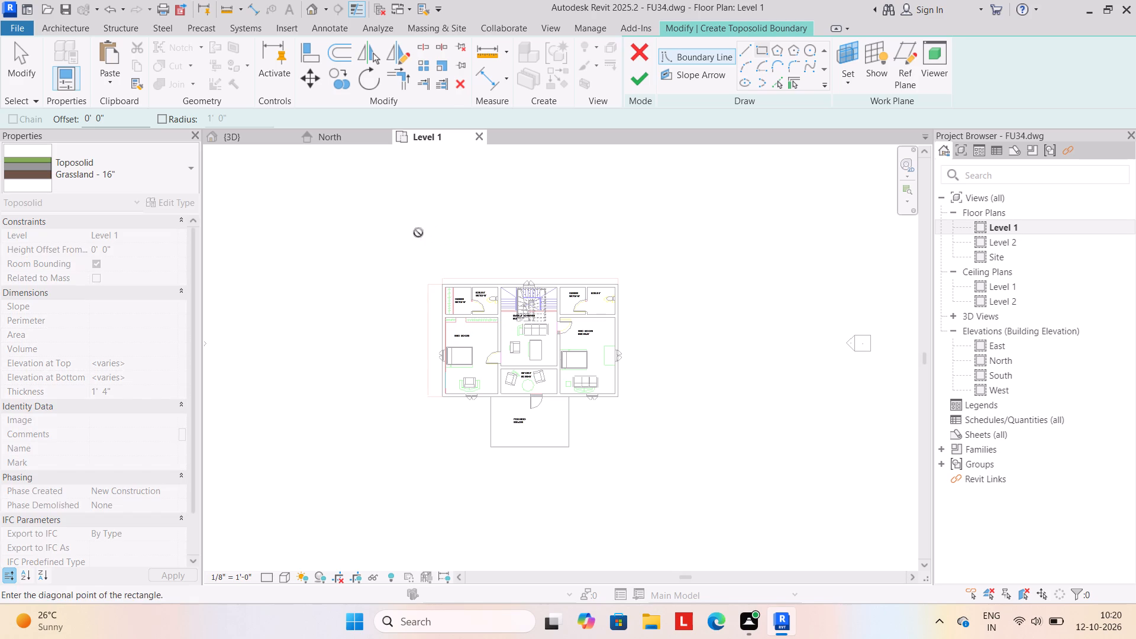
pyautogui.click(648, 508)
pyautogui.click(640, 78)
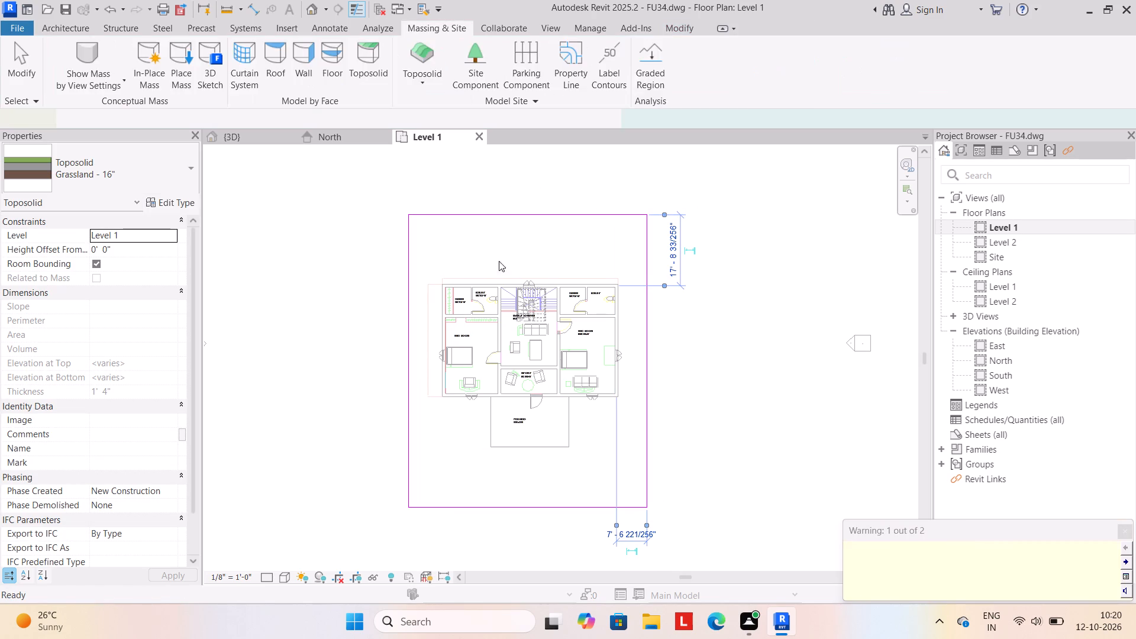
# In the 3D view, set the Grassland toposolid's height offset from Level 1 to -0' 6".
pyautogui.click(251, 141)
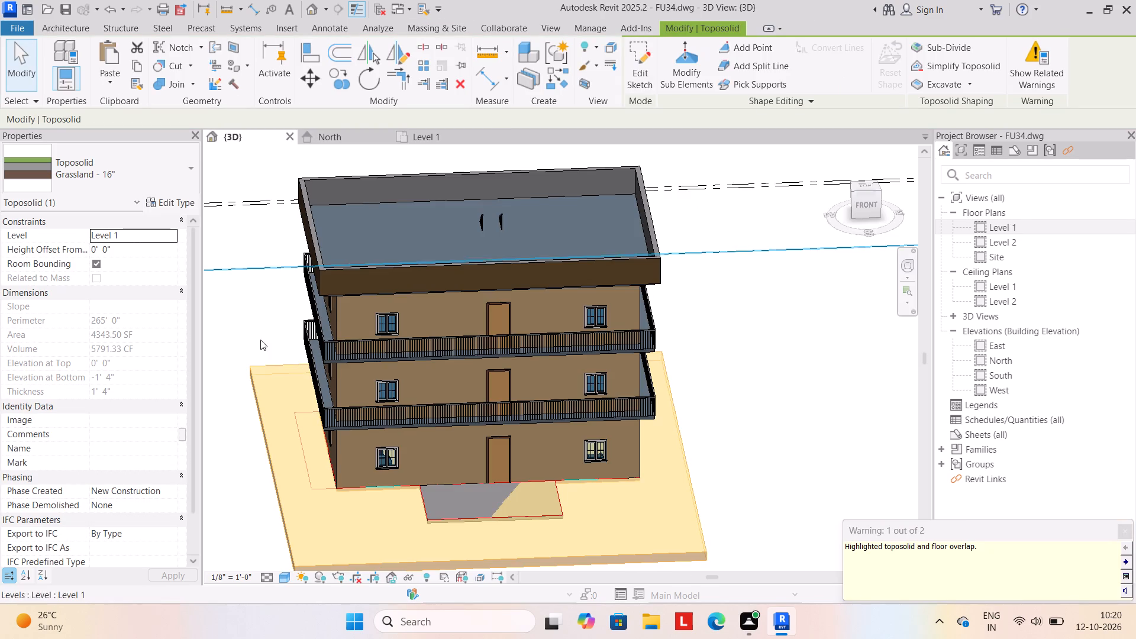
pyautogui.press('Escape')
pyautogui.click(279, 488)
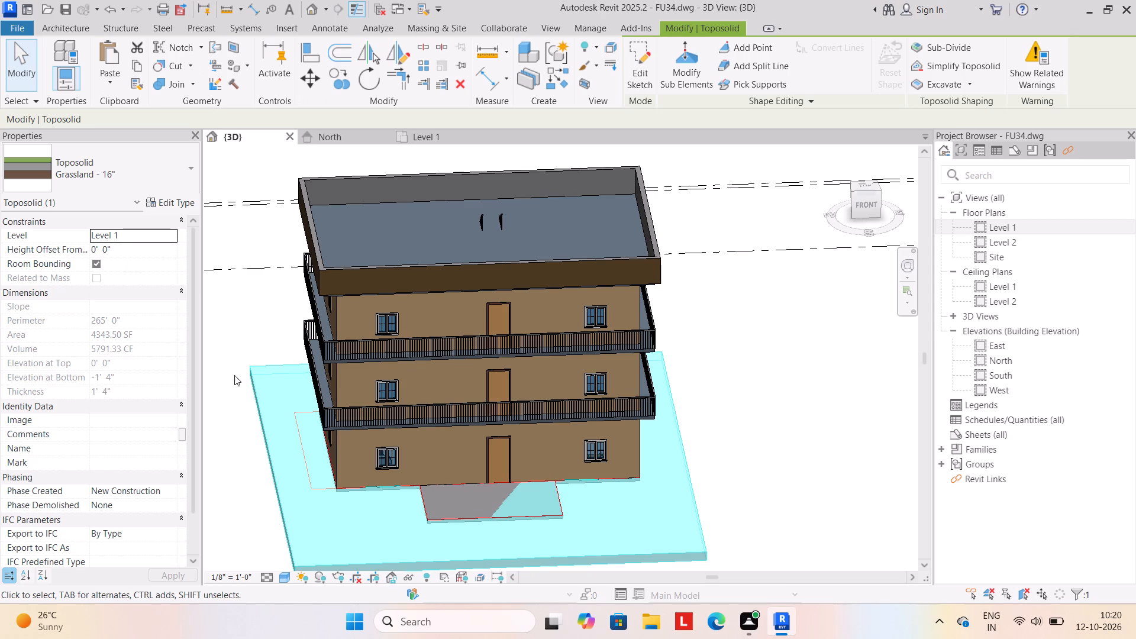
pyautogui.click(133, 248)
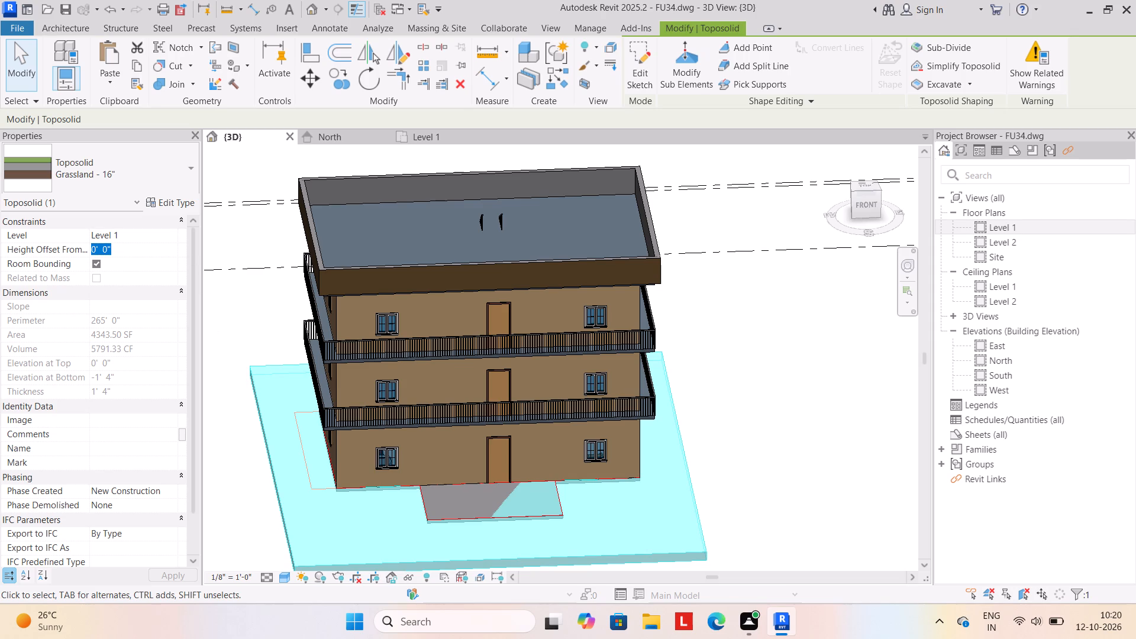
pyautogui.press('-')
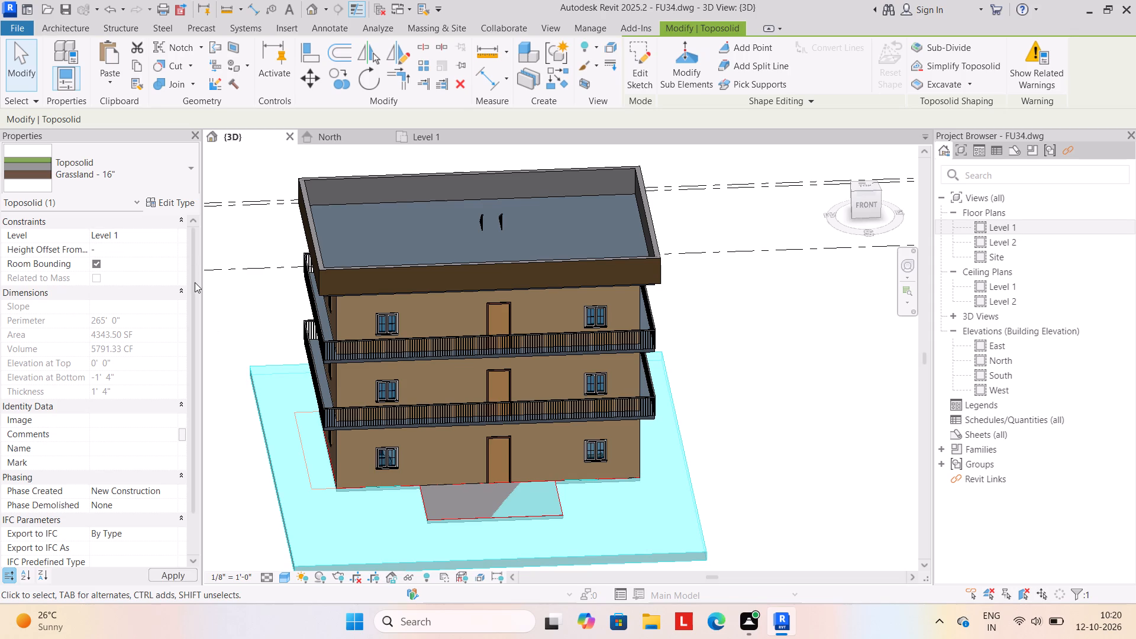
pyautogui.write('6"')
pyautogui.press('Return')
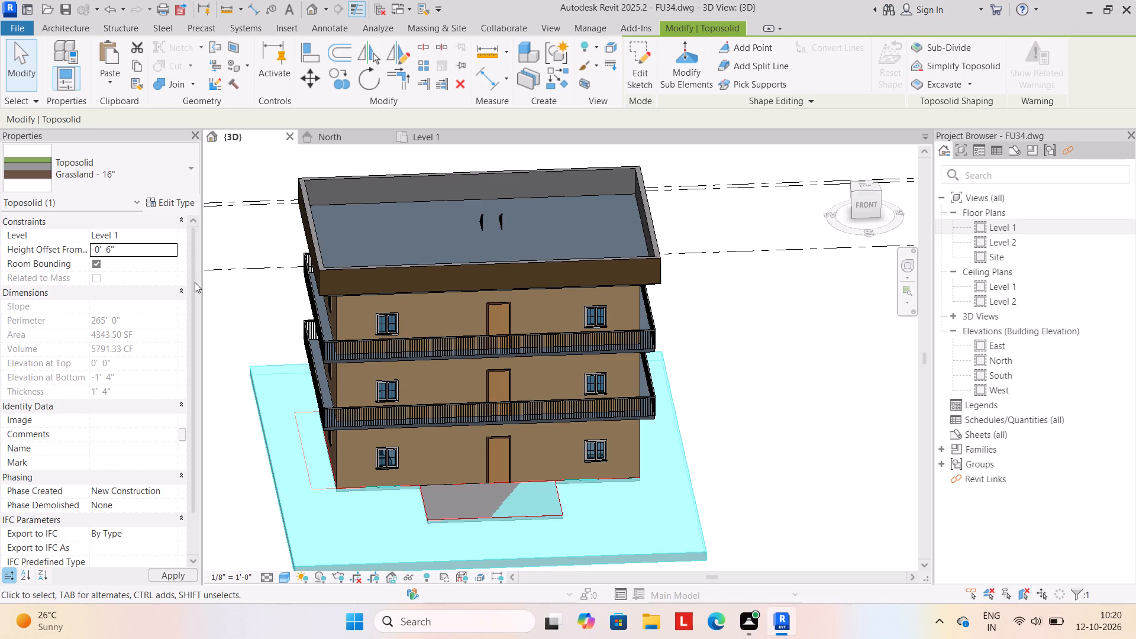
pyautogui.click(233, 384)
# Examine the building's front and the lowered grassland site from several angles in 3D.
pyautogui.scroll(-2, 560, 412)
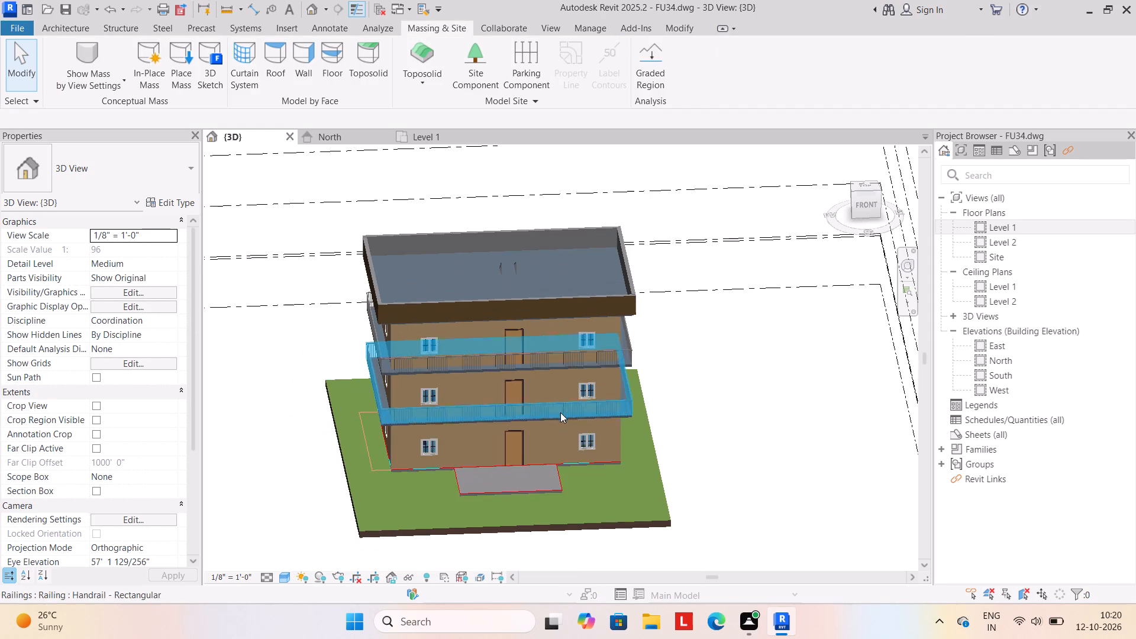
pyautogui.moveTo(561, 408); pyautogui.dragTo(567, 368, button='middle')
pyautogui.keyDown('shift'); pyautogui.moveTo(628, 471); pyautogui.dragTo(627, 411, button='middle'); pyautogui.keyUp('shift')
pyautogui.keyDown('shift'); pyautogui.scroll(1, 628, 427); pyautogui.keyUp('shift')
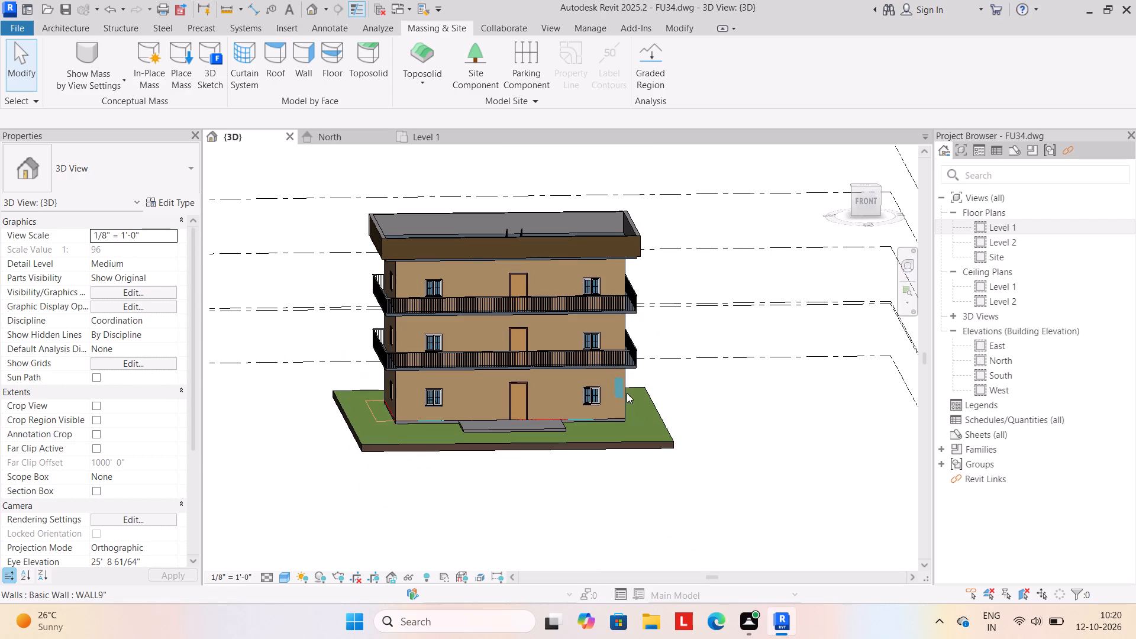
pyautogui.scroll(2, 627, 388)
pyautogui.moveTo(622, 389); pyautogui.dragTo(616, 433, button='middle')
pyautogui.scroll(1, 616, 434)
pyautogui.keyDown('shift'); pyautogui.moveTo(600, 440); pyautogui.dragTo(606, 406, button='middle'); pyautogui.keyUp('shift')
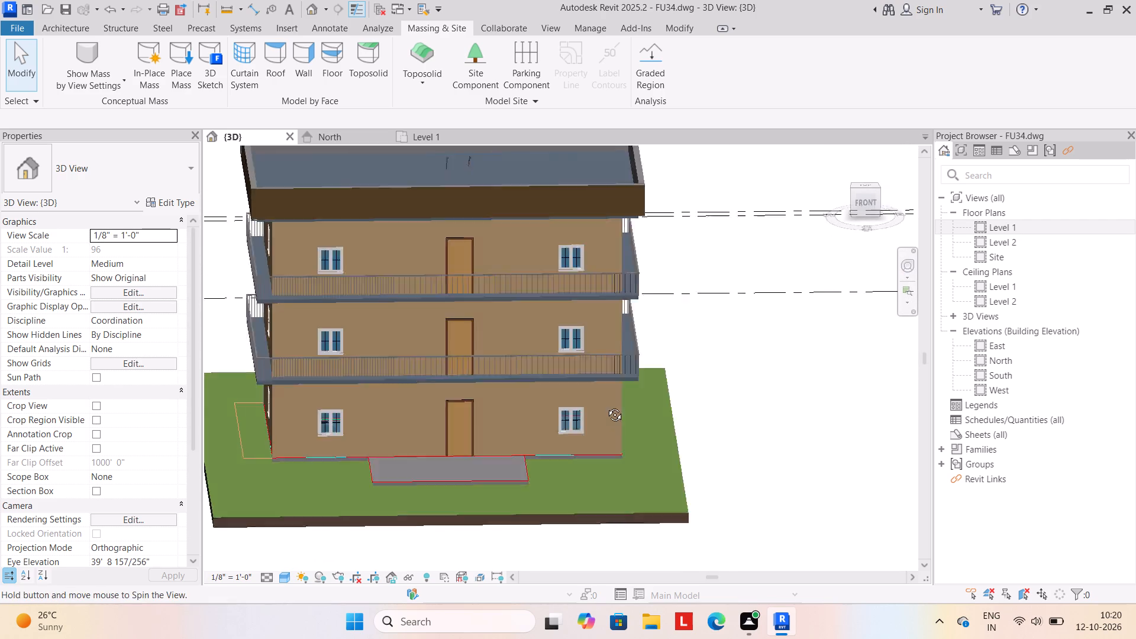
pyautogui.keyDown('shift'); pyautogui.moveTo(606, 406); pyautogui.dragTo(607, 387, button='middle'); pyautogui.keyUp('shift')
pyautogui.moveTo(527, 274); pyautogui.dragTo(522, 353, button='middle')
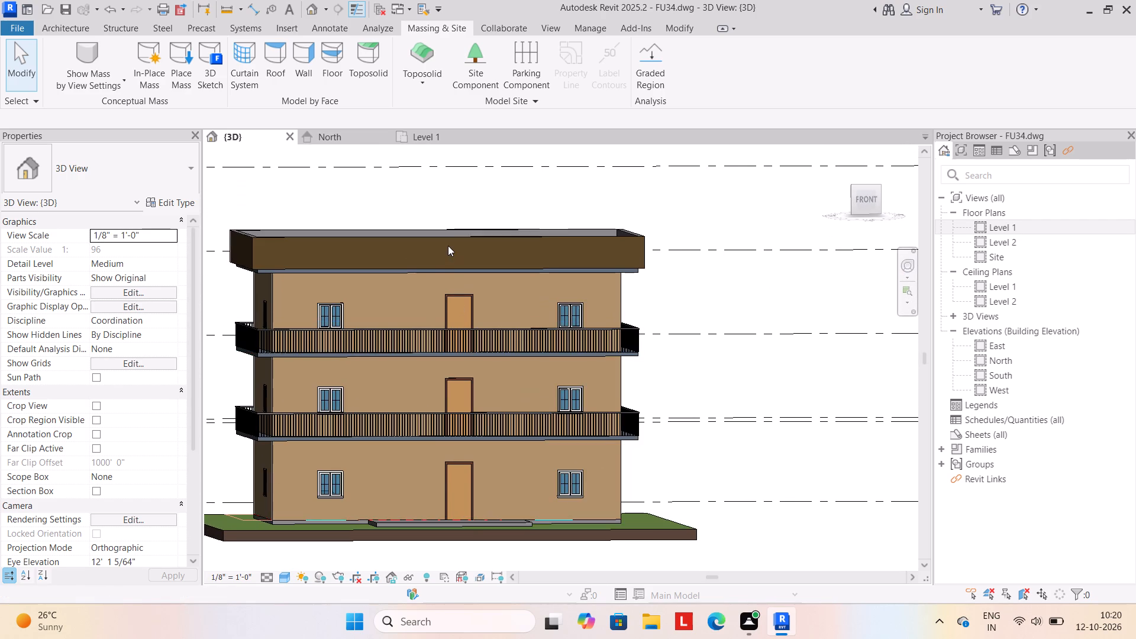
pyautogui.scroll(1, 448, 246)
# Start an in-place component model in the Generic Models family category, accepting its default name.
pyautogui.click(63, 25)
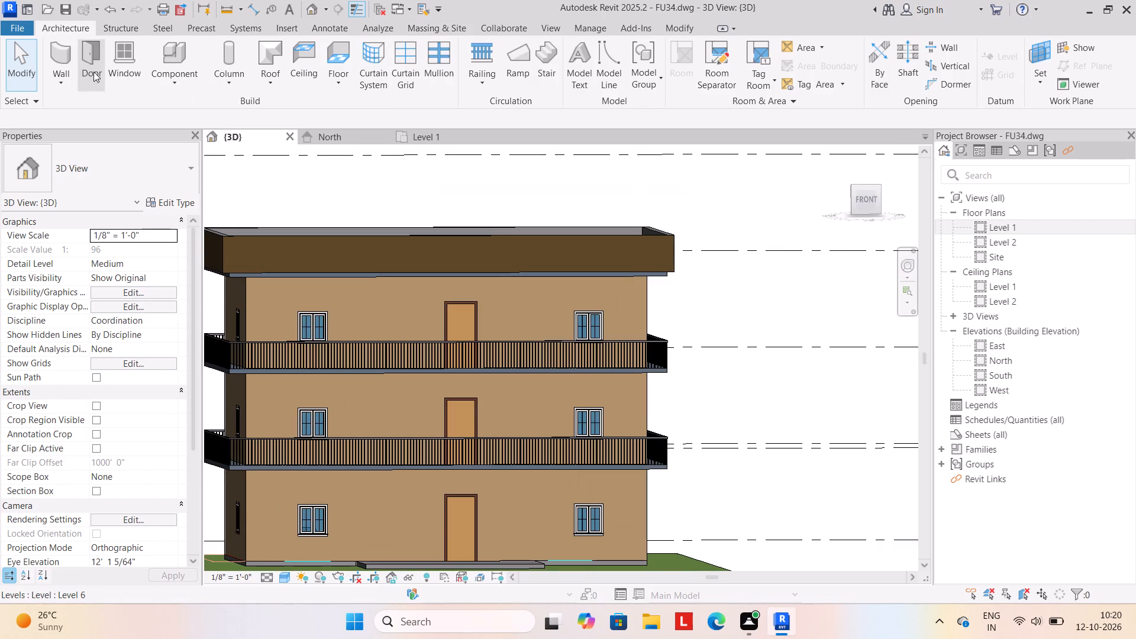
pyautogui.click(175, 81)
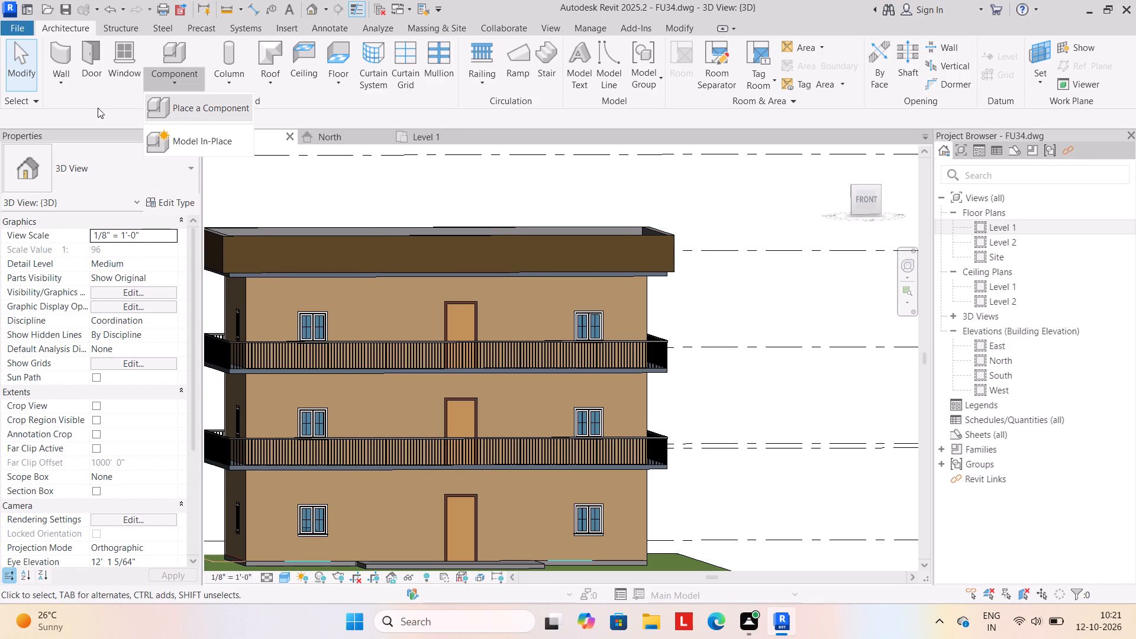
pyautogui.click(750, 289)
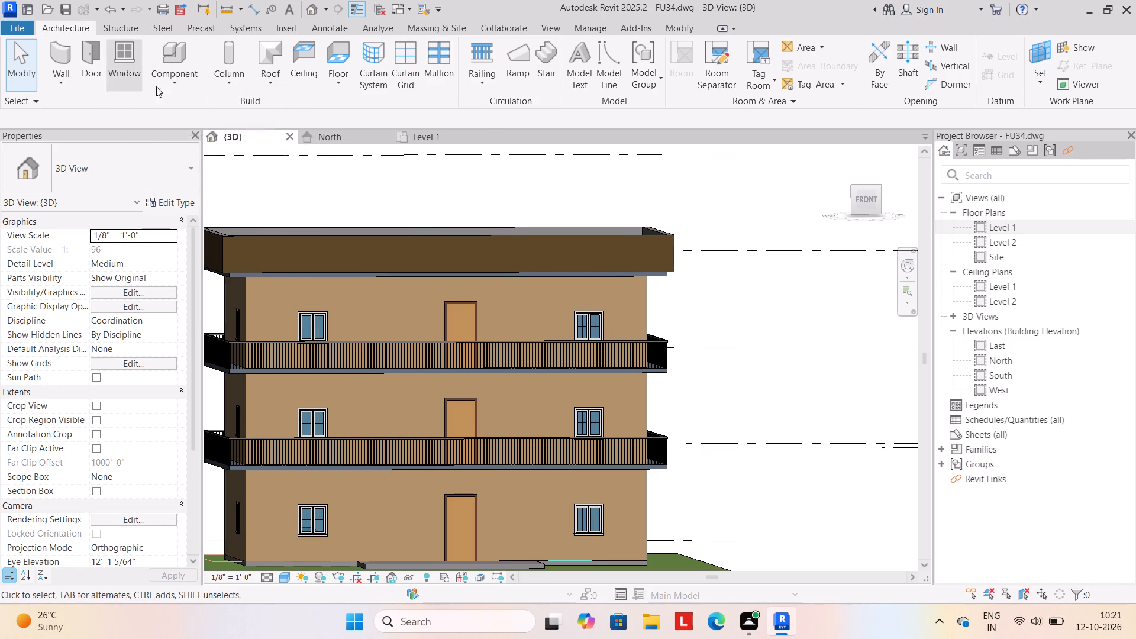
pyautogui.click(174, 86)
pyautogui.click(195, 138)
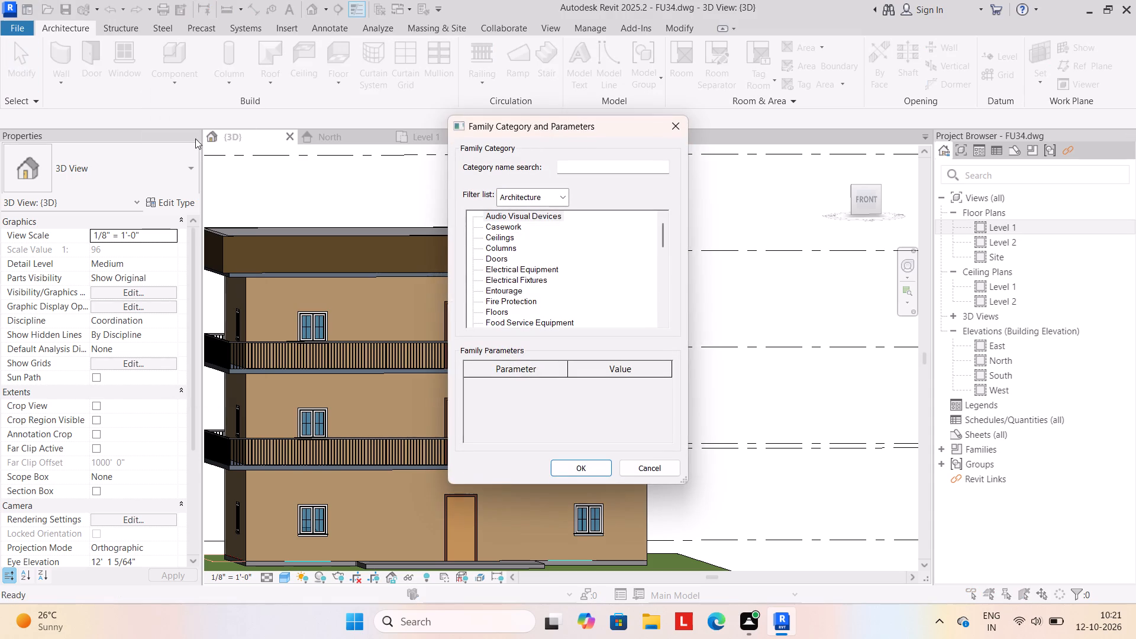
pyautogui.scroll(-7, 527, 262)
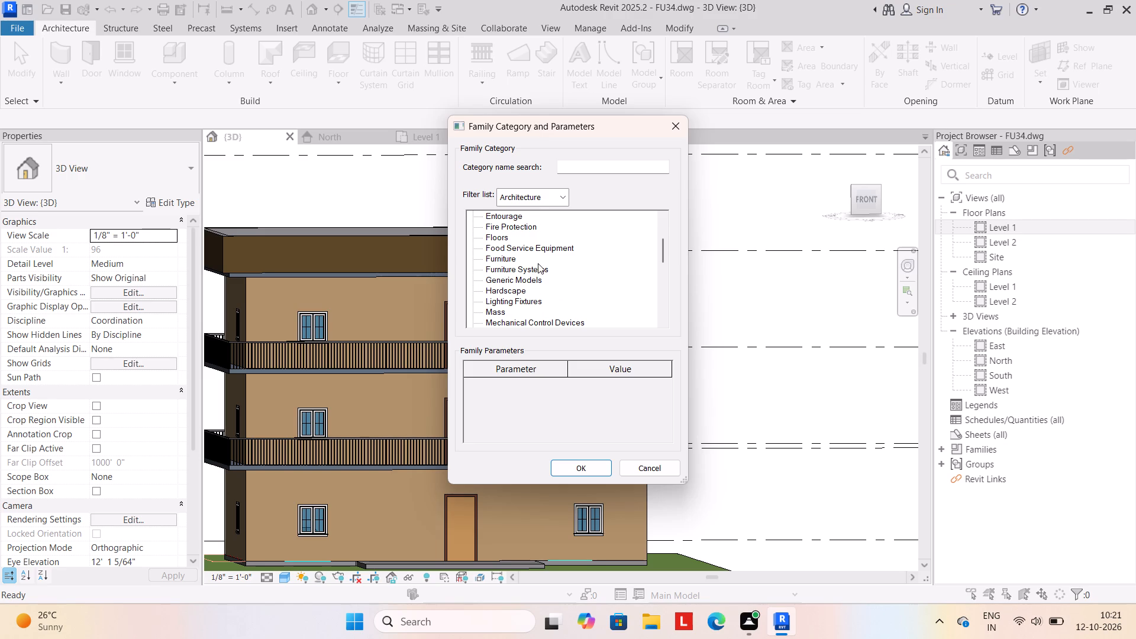
pyautogui.scroll(-4, 538, 263)
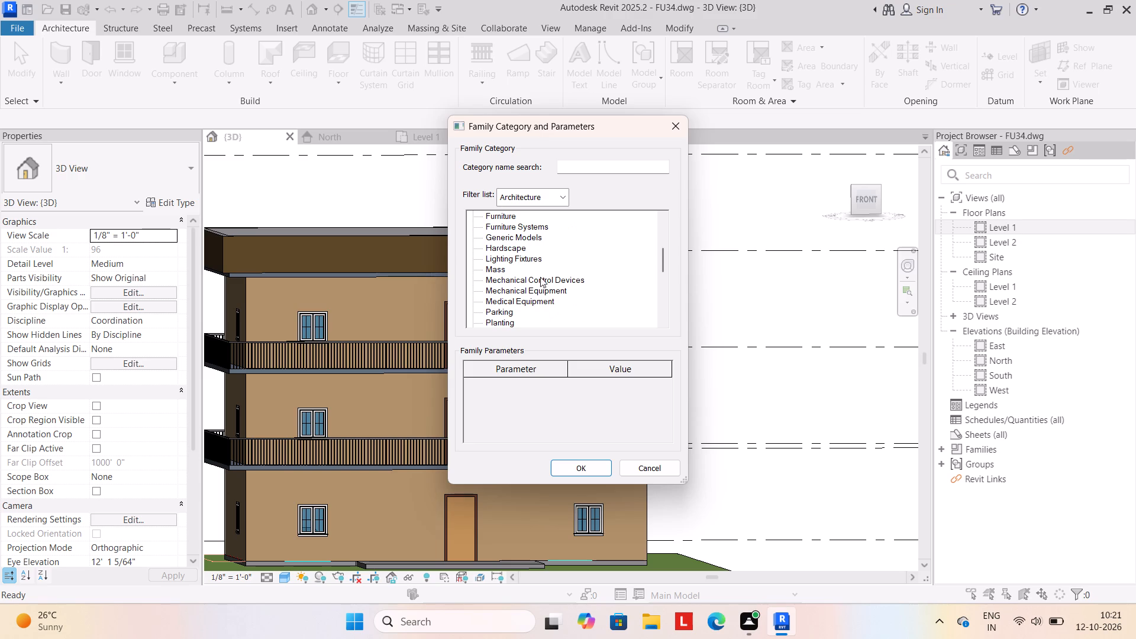
pyautogui.scroll(-16, 538, 299)
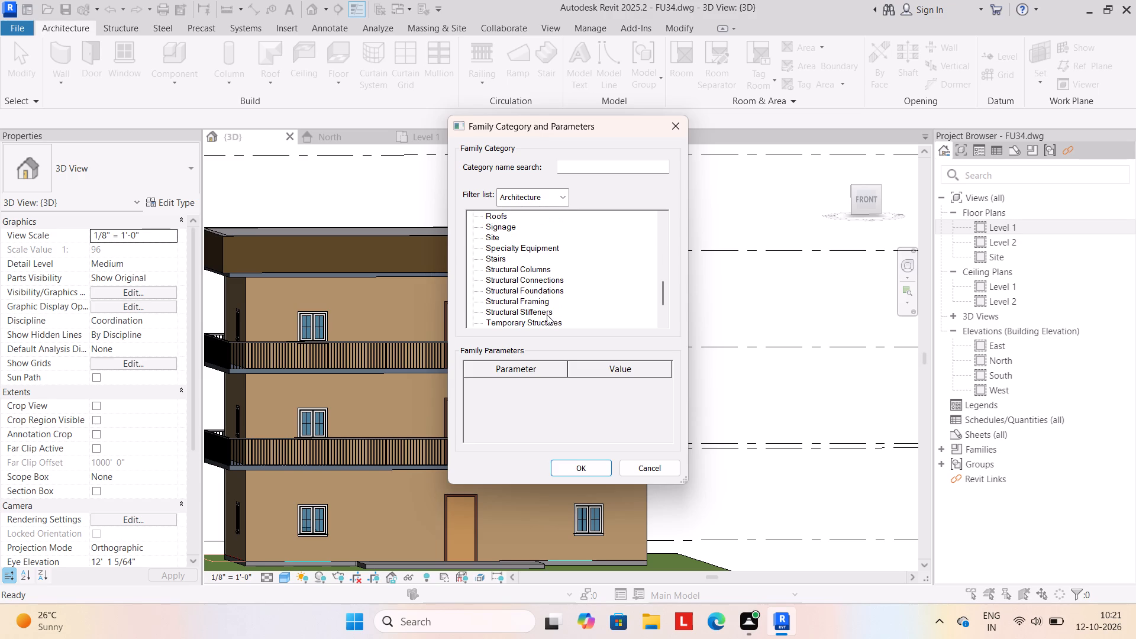
pyautogui.scroll(20, 548, 292)
pyautogui.scroll(7, 548, 292)
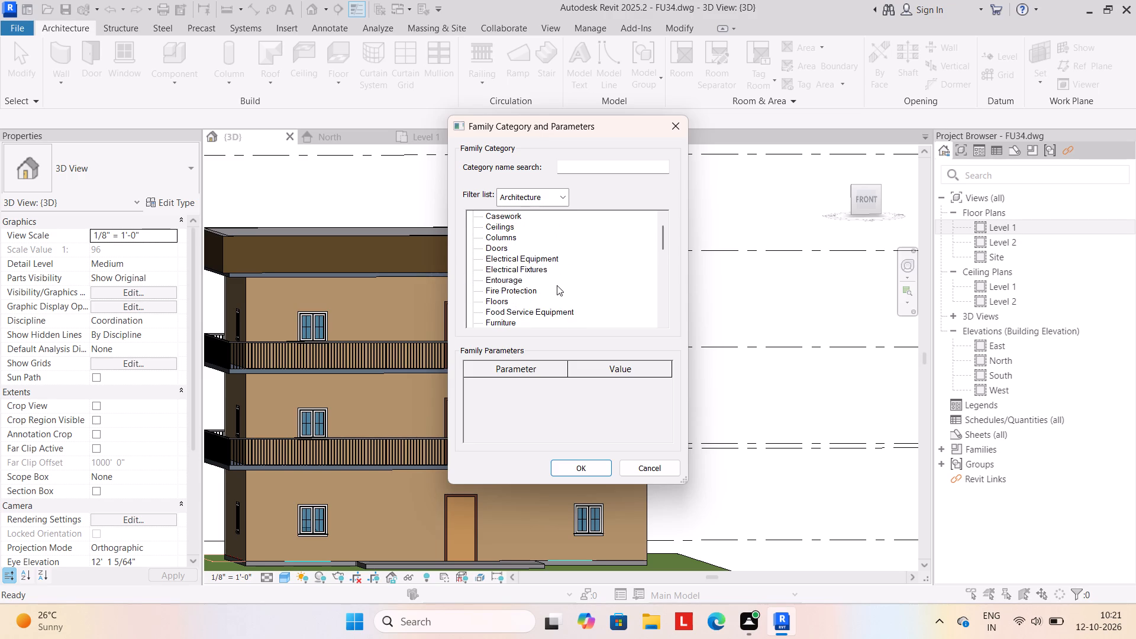
pyautogui.scroll(-4, 557, 285)
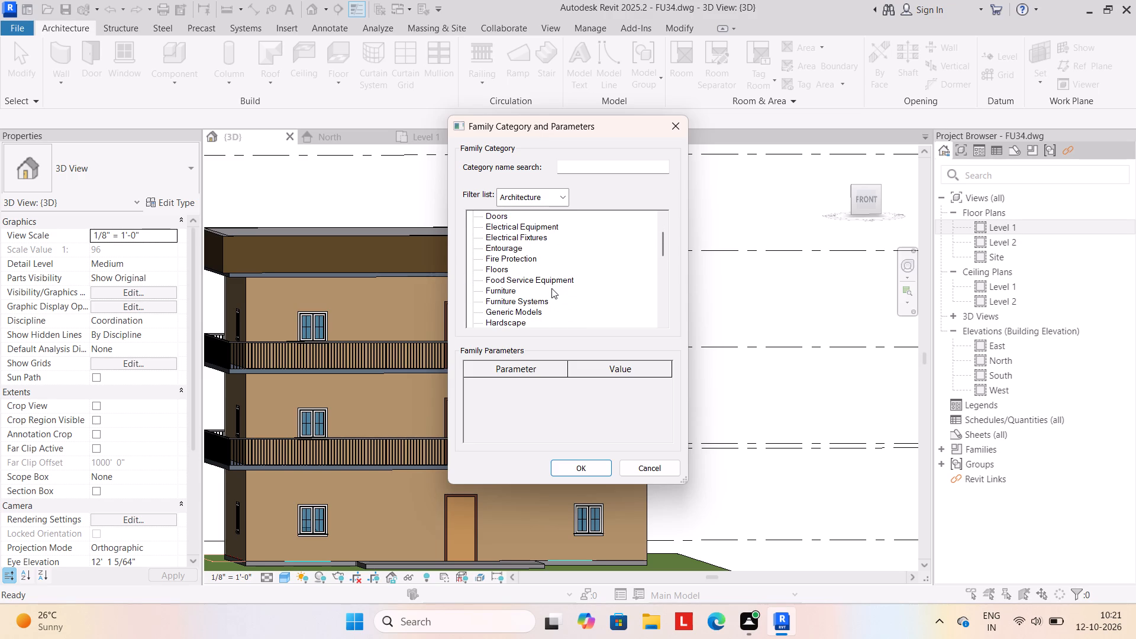
pyautogui.click(542, 313)
pyautogui.click(537, 314)
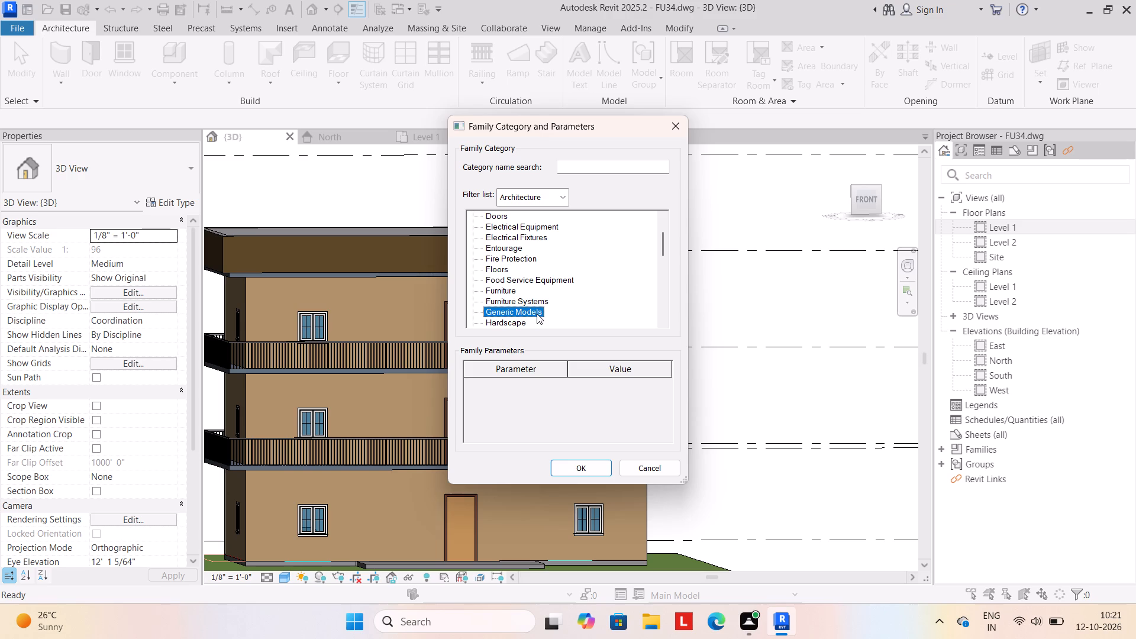
pyautogui.click(573, 473)
pyautogui.click(566, 330)
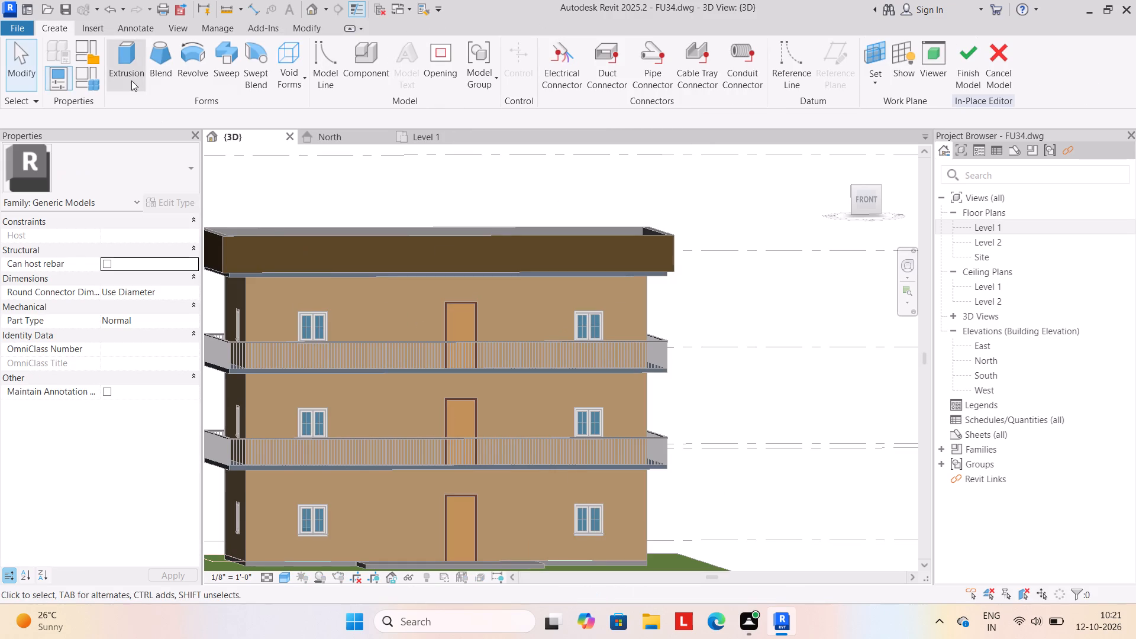
# Extrude a rectangular panel about 10'-7" wide to 1' 0" depth on the front parapet wall's face and finish the in-place model.
pyautogui.click(130, 78)
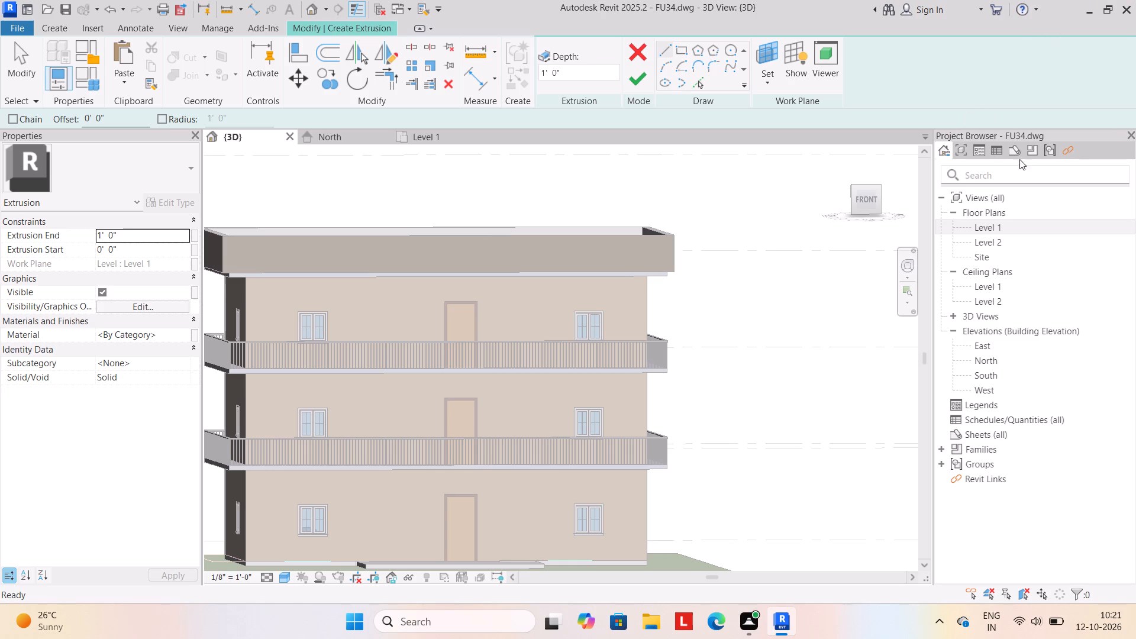
pyautogui.click(765, 80)
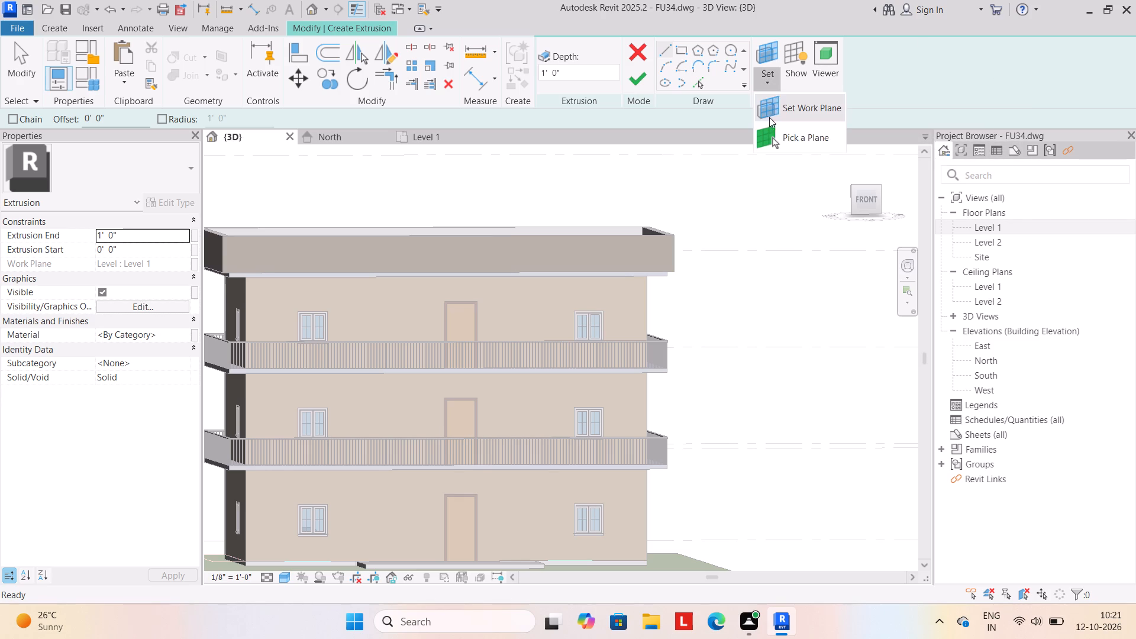
pyautogui.click(793, 134)
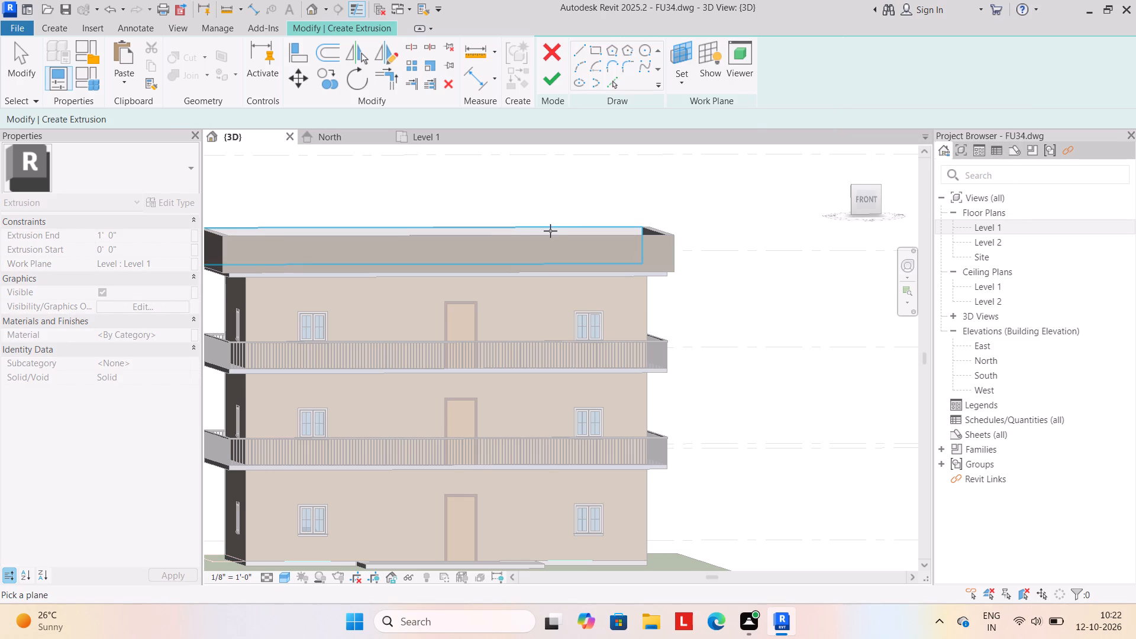
pyautogui.click(547, 238)
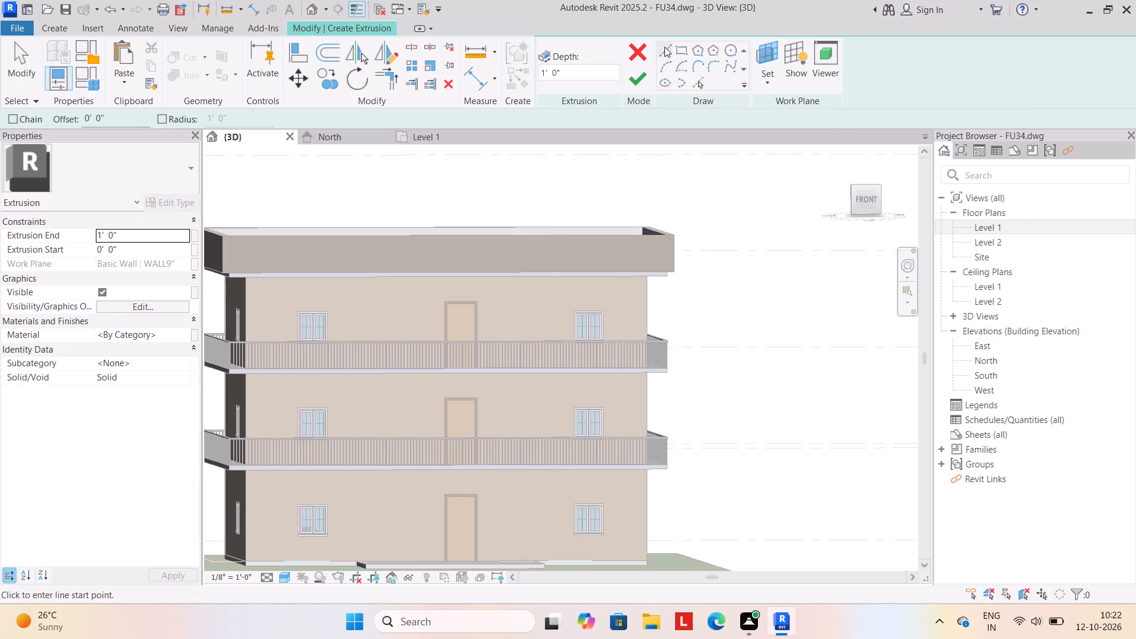
pyautogui.click(683, 48)
pyautogui.scroll(2, 428, 263)
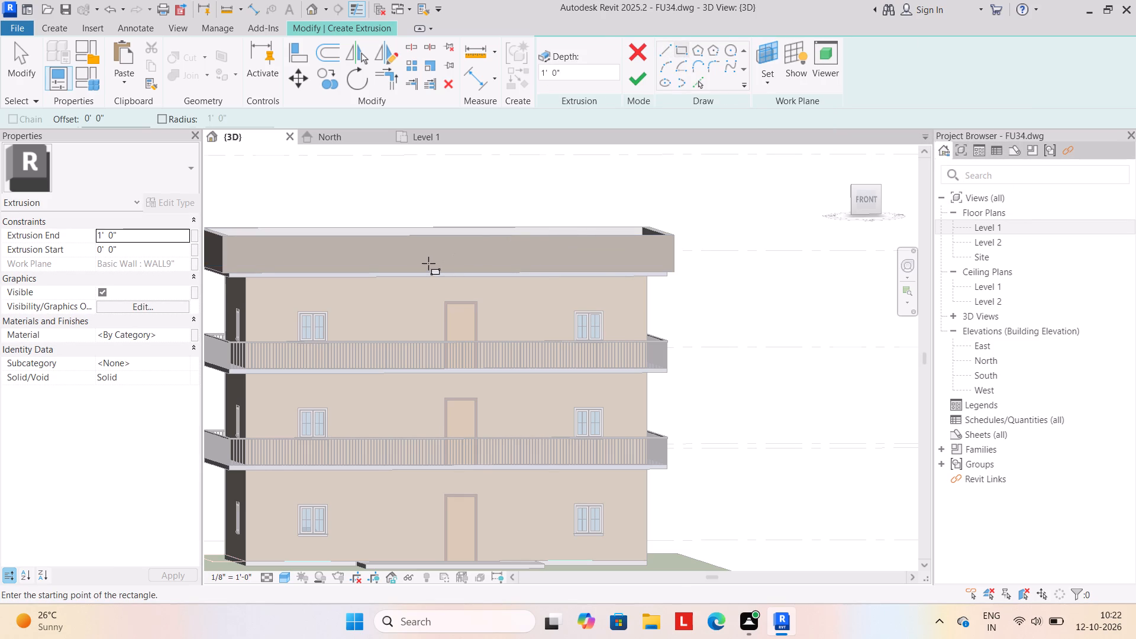
pyautogui.click(397, 237)
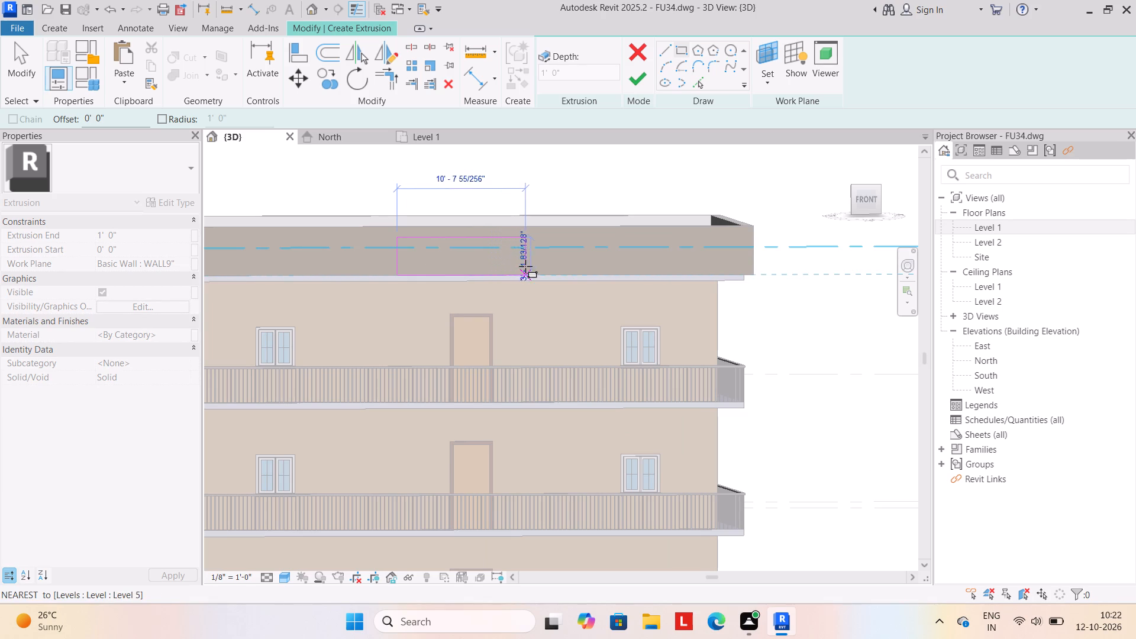
pyautogui.click(525, 266)
pyautogui.press('Escape')
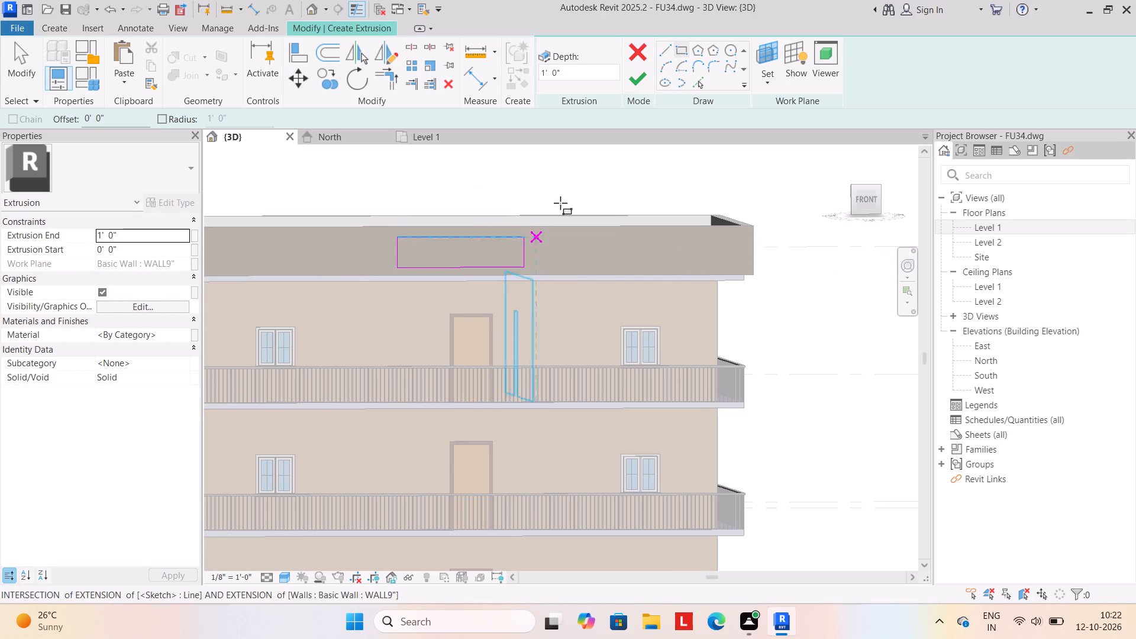
pyautogui.click(630, 78)
pyautogui.scroll(-2, 595, 247)
pyautogui.moveTo(586, 258); pyautogui.dragTo(625, 250, button='middle')
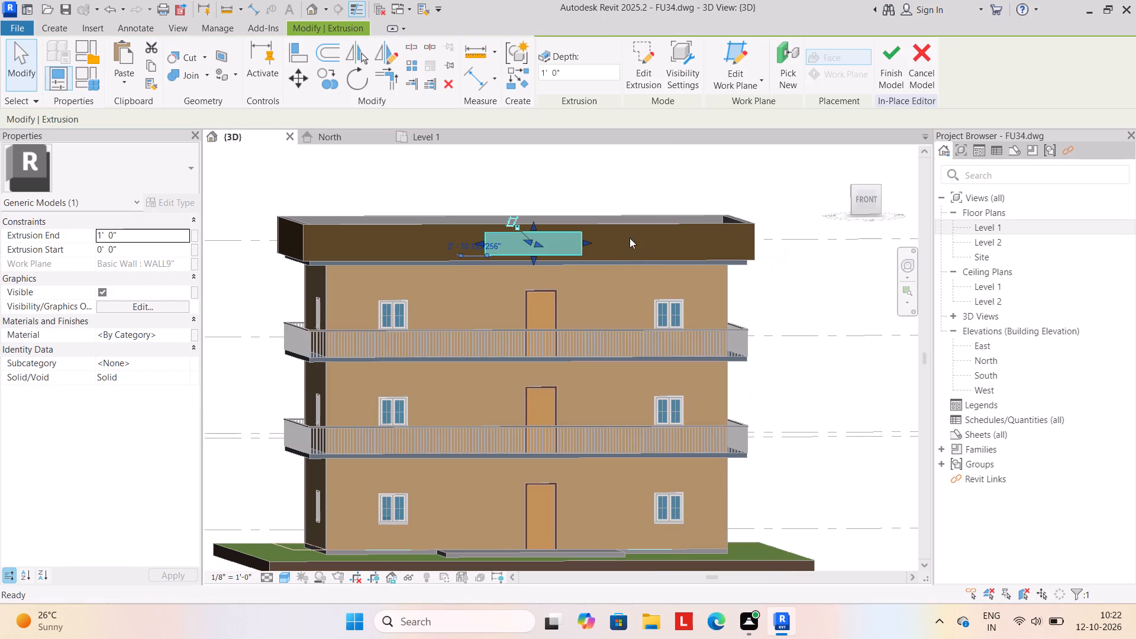
pyautogui.click(888, 49)
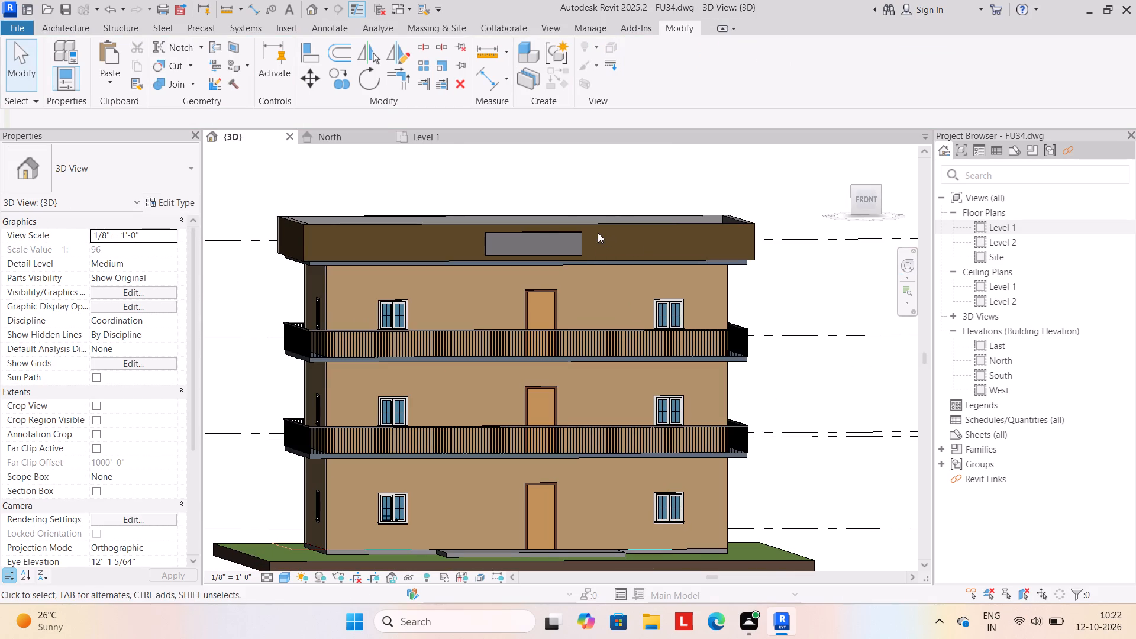
# Edit the in-place parapet panel model and sketch a 3' 0" square extrusion profile near the left end of the front parapet face.
pyautogui.click(491, 239)
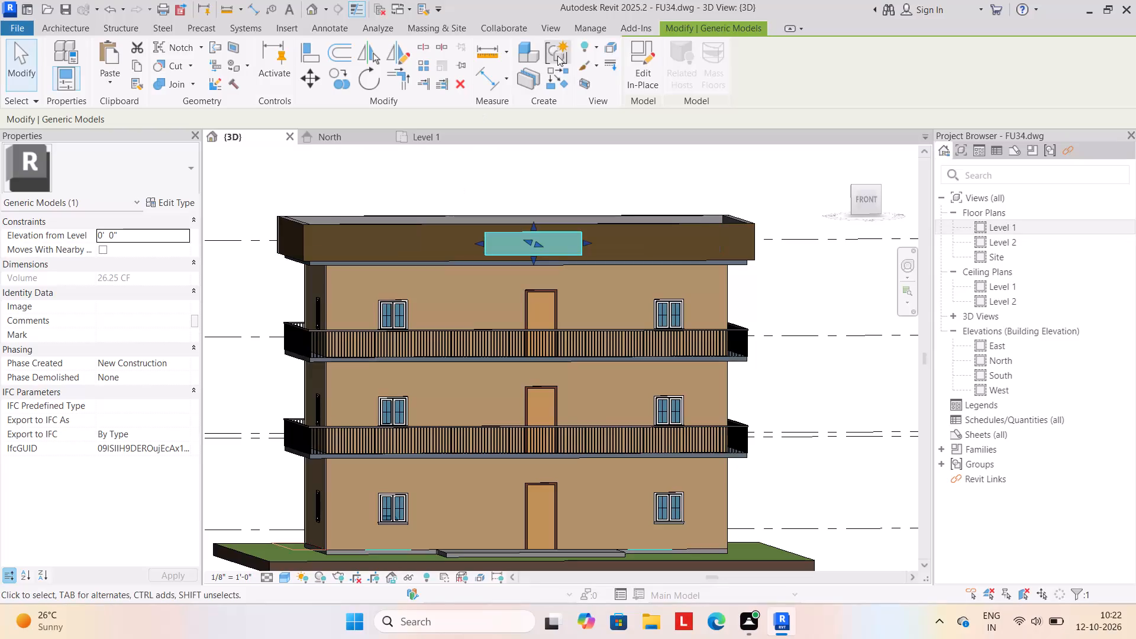
pyautogui.click(637, 73)
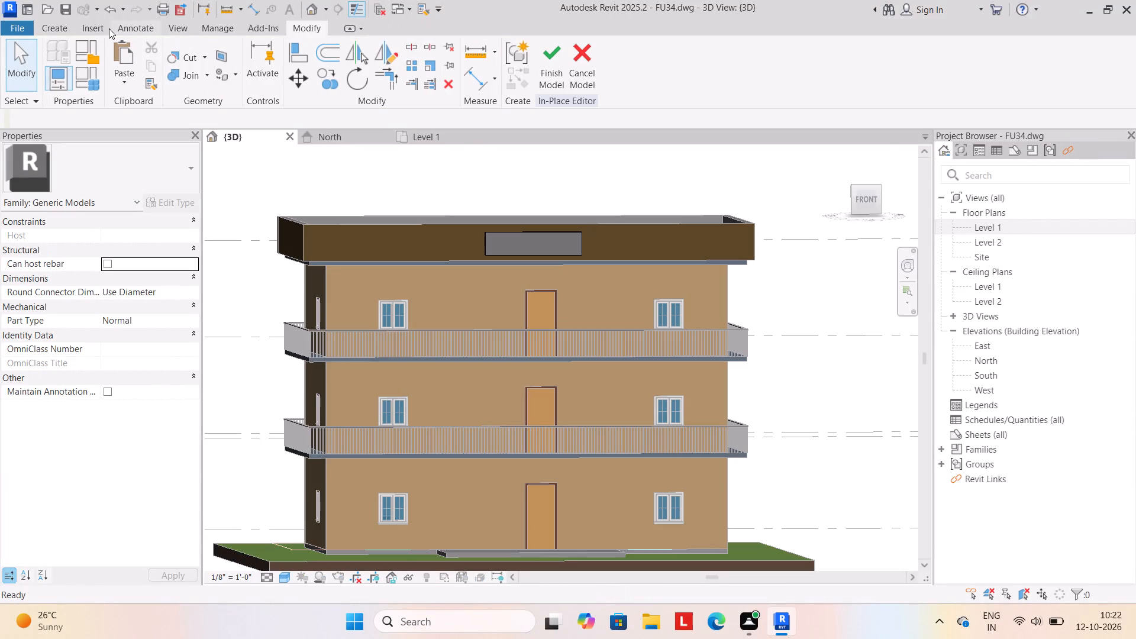
pyautogui.click(57, 26)
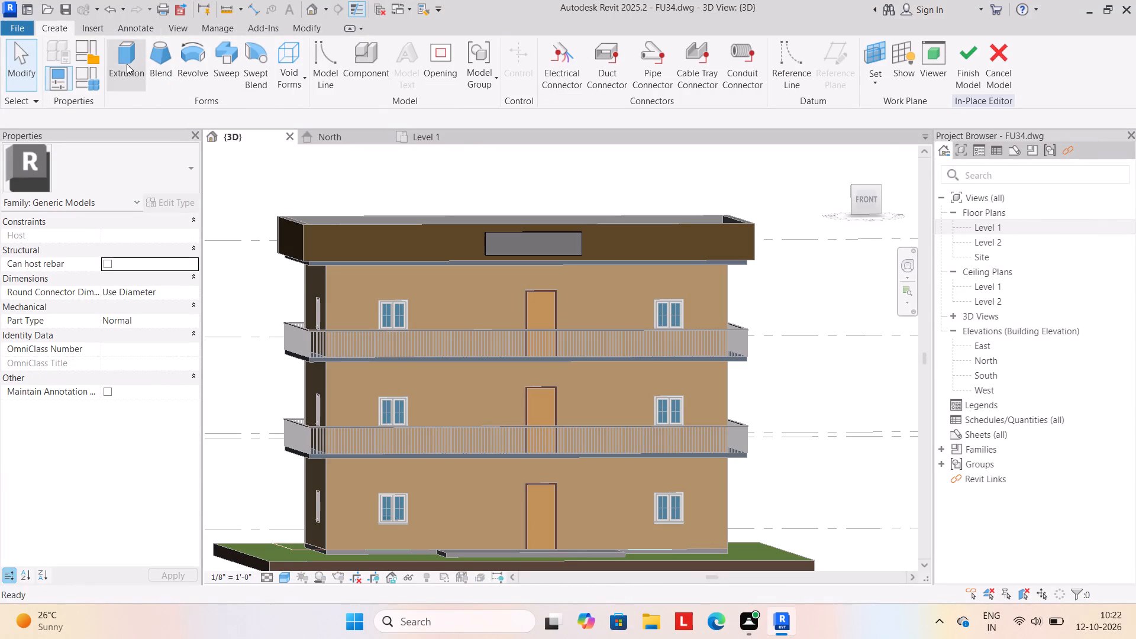
pyautogui.click(132, 59)
pyautogui.click(765, 83)
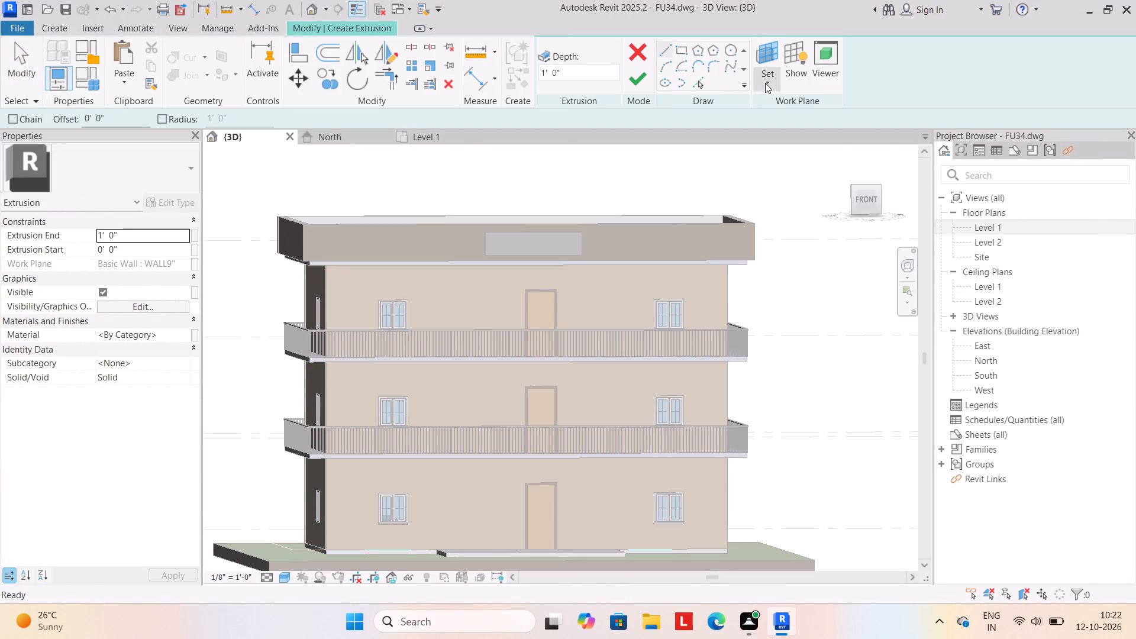
pyautogui.click(779, 137)
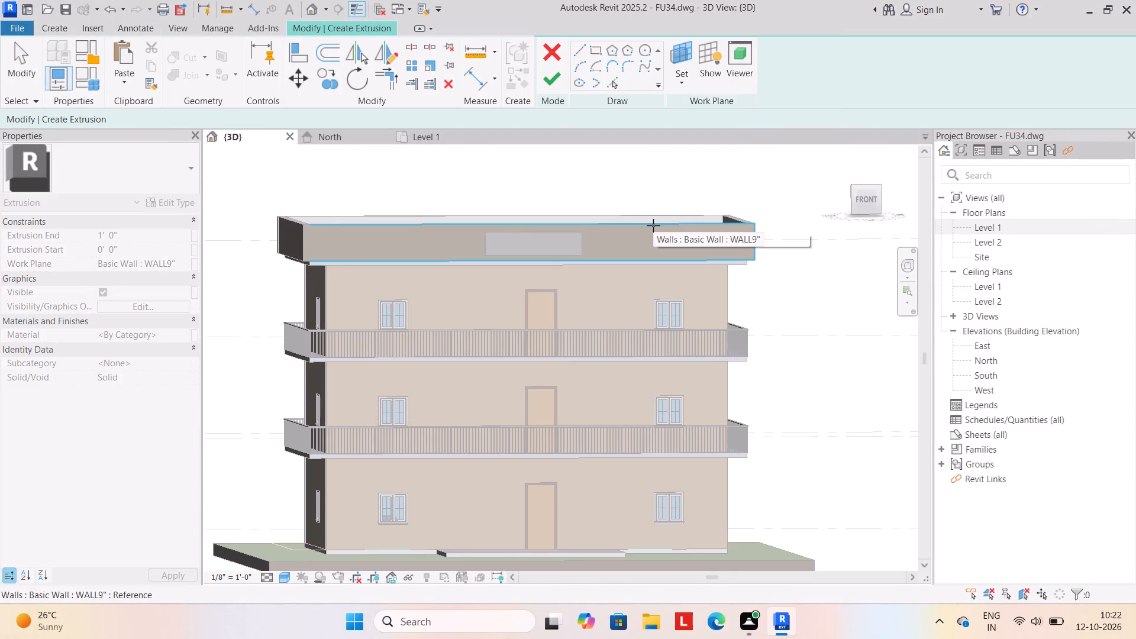
pyautogui.click(653, 225)
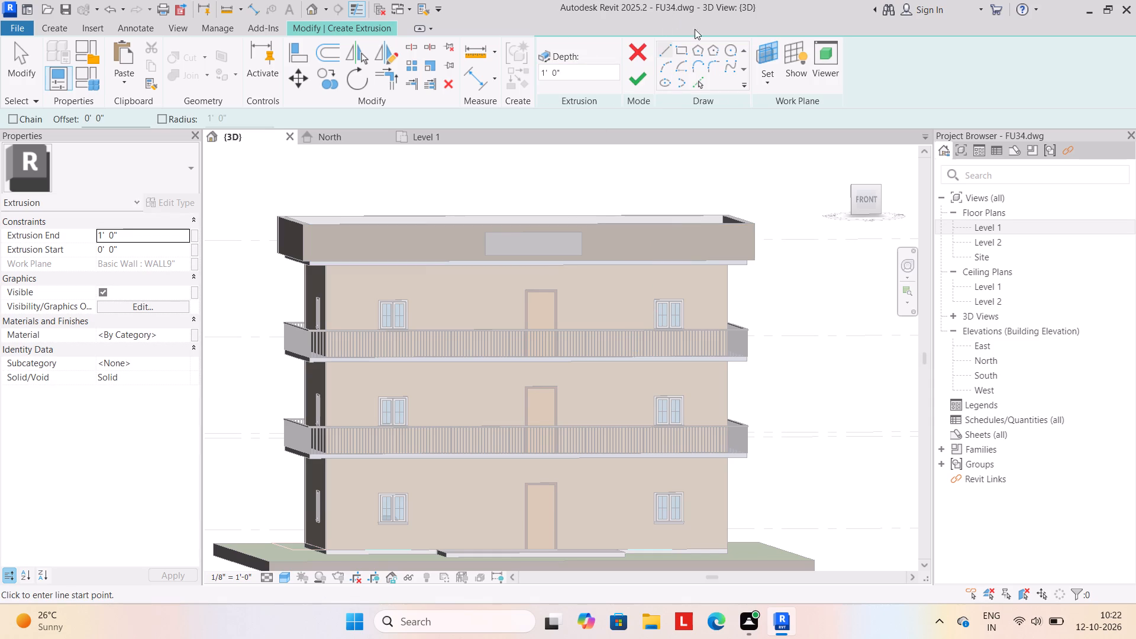
pyautogui.click(680, 47)
pyautogui.scroll(4, 388, 235)
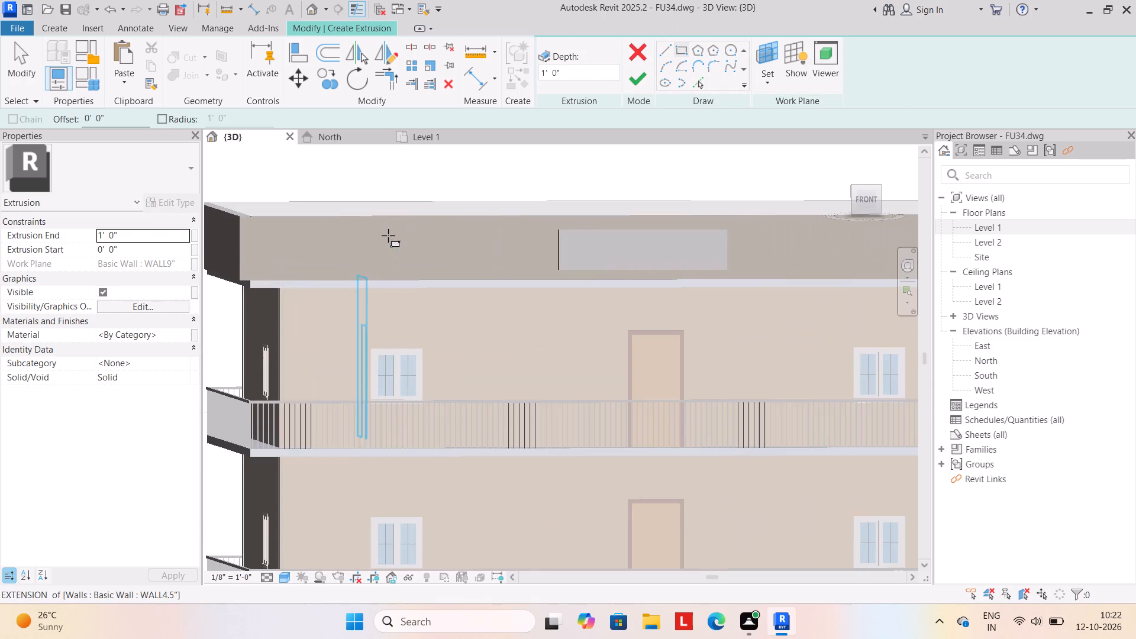
pyautogui.moveTo(298, 225); pyautogui.dragTo(298, 232)
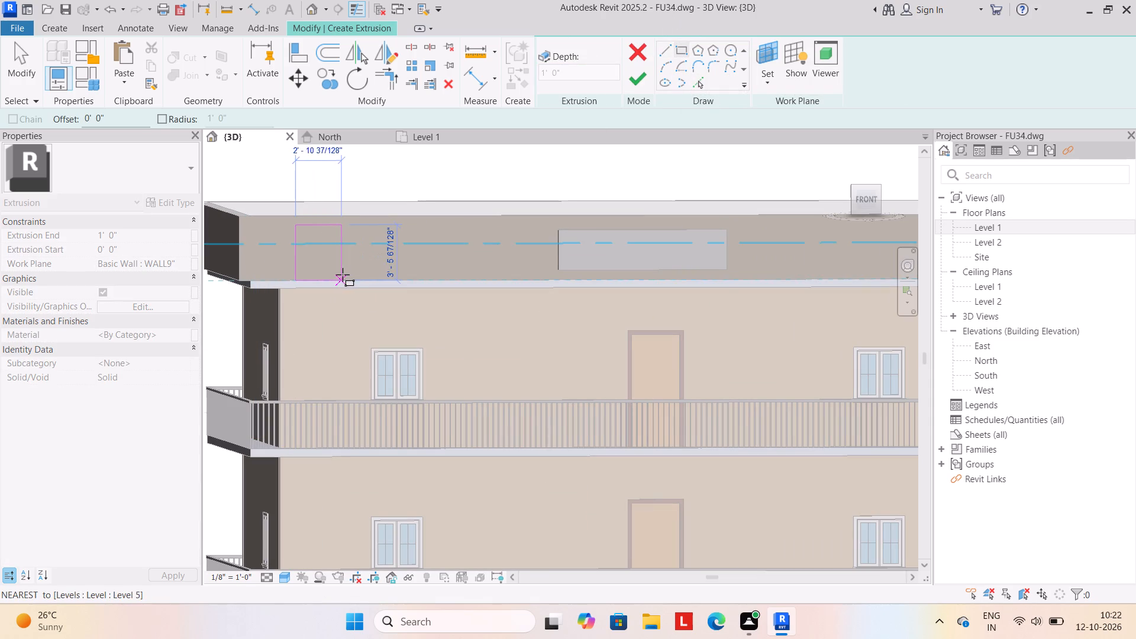
pyautogui.click(343, 272)
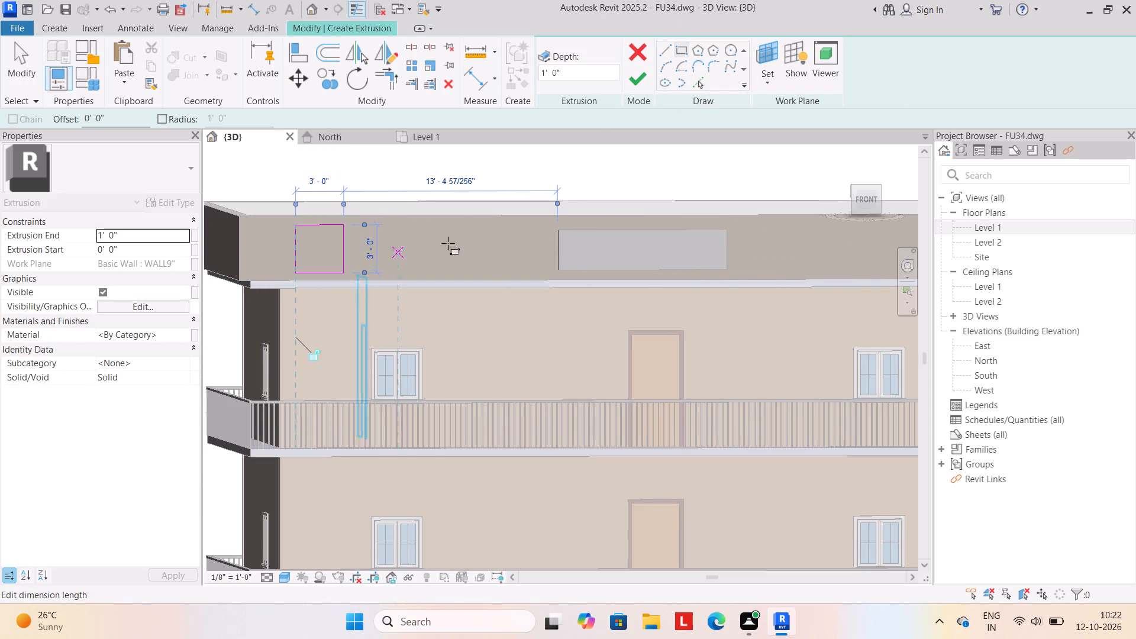
# Sketch a matching rectangle about 3'-2" by 3'-0" near the parapet's right end, extrude both 1' 0" deep and finish the in-place model.
pyautogui.scroll(-2, 836, 244)
pyautogui.moveTo(836, 244); pyautogui.dragTo(696, 237, button='middle')
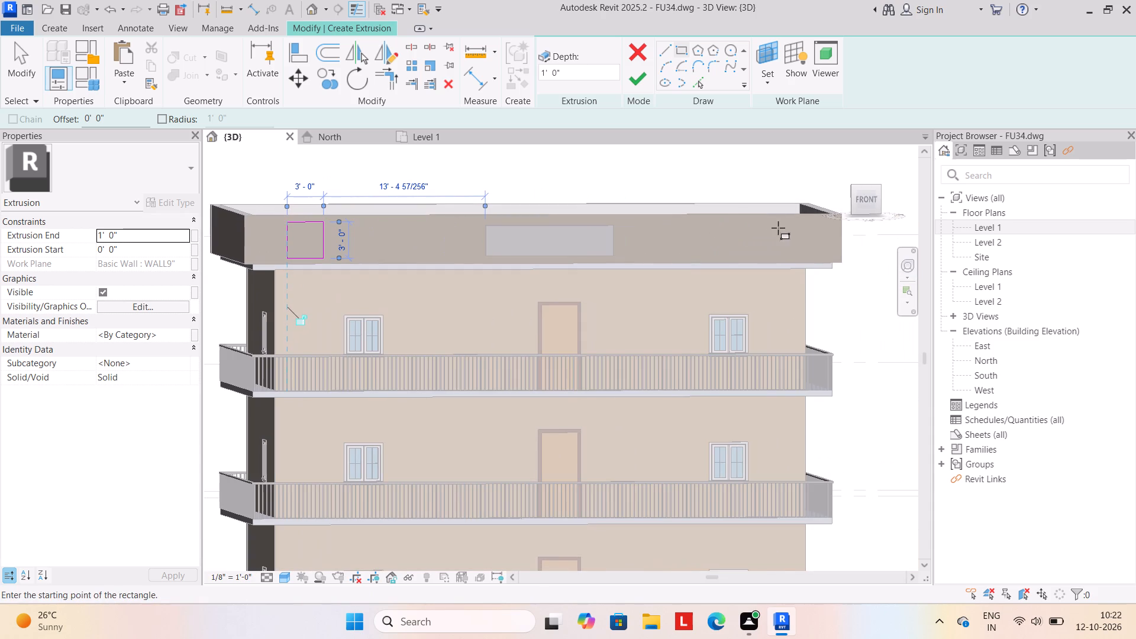
pyautogui.click(770, 222)
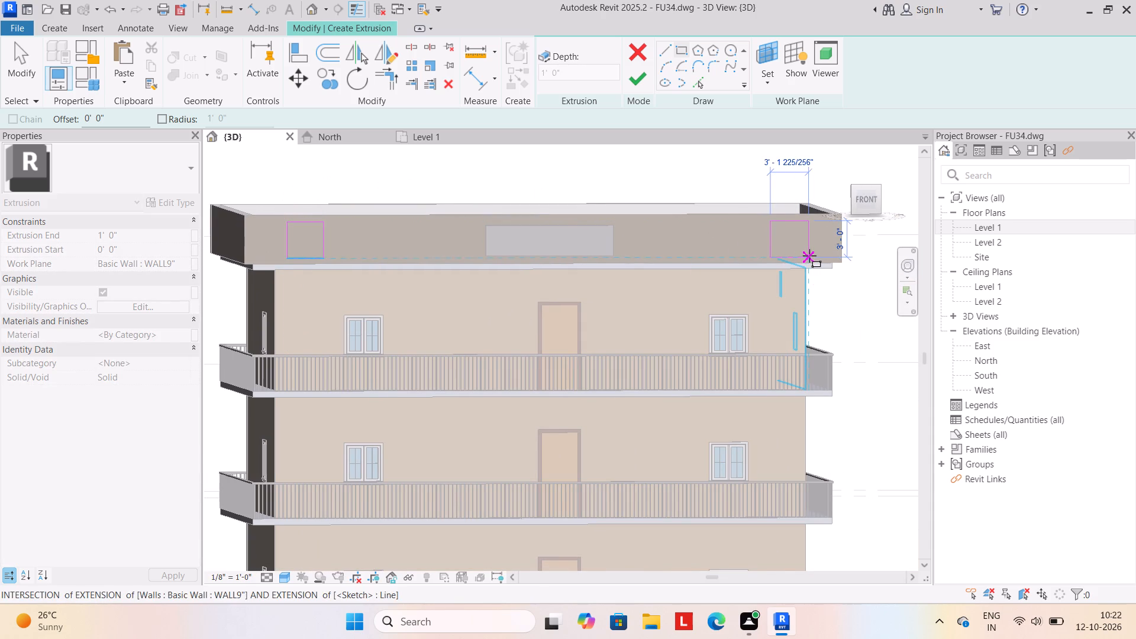
pyautogui.click(805, 256)
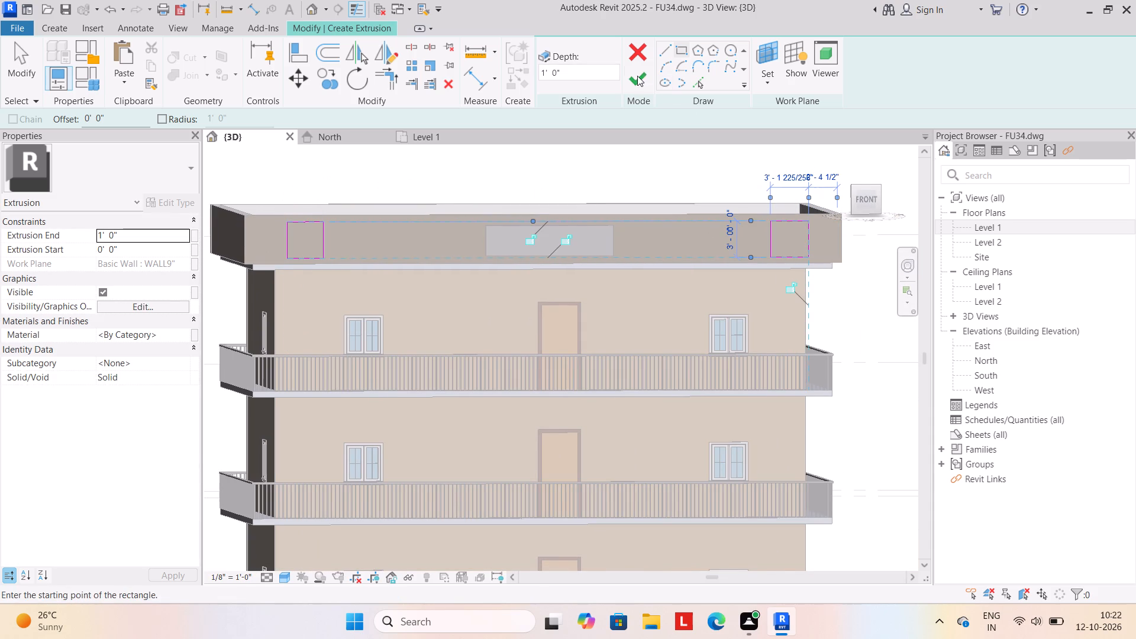
pyautogui.click(637, 76)
pyautogui.click(568, 170)
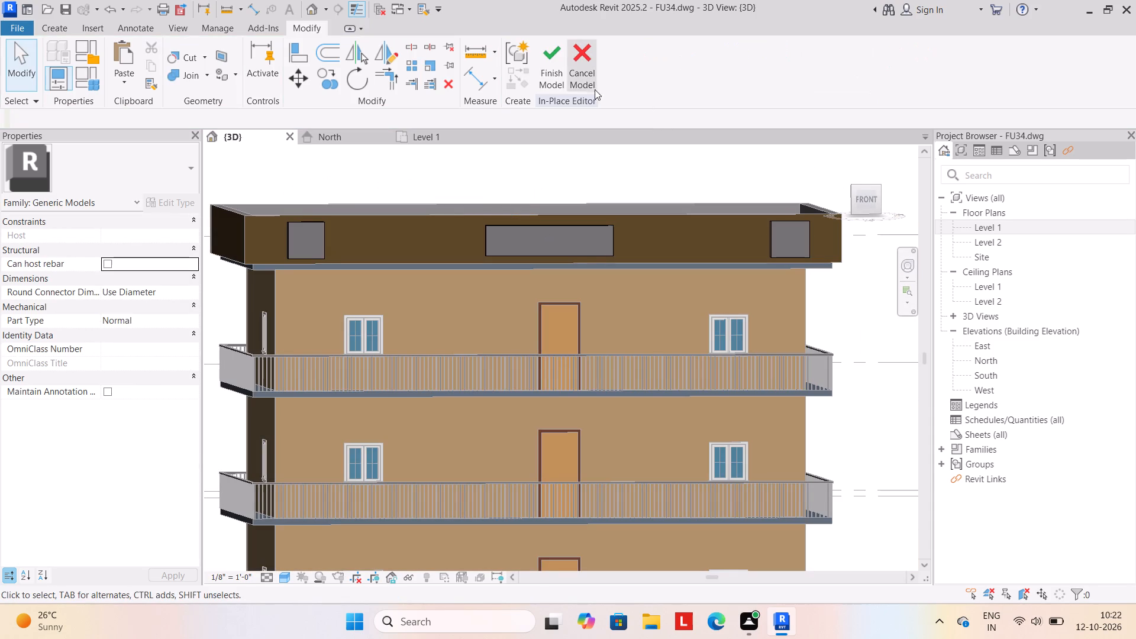
pyautogui.click(548, 63)
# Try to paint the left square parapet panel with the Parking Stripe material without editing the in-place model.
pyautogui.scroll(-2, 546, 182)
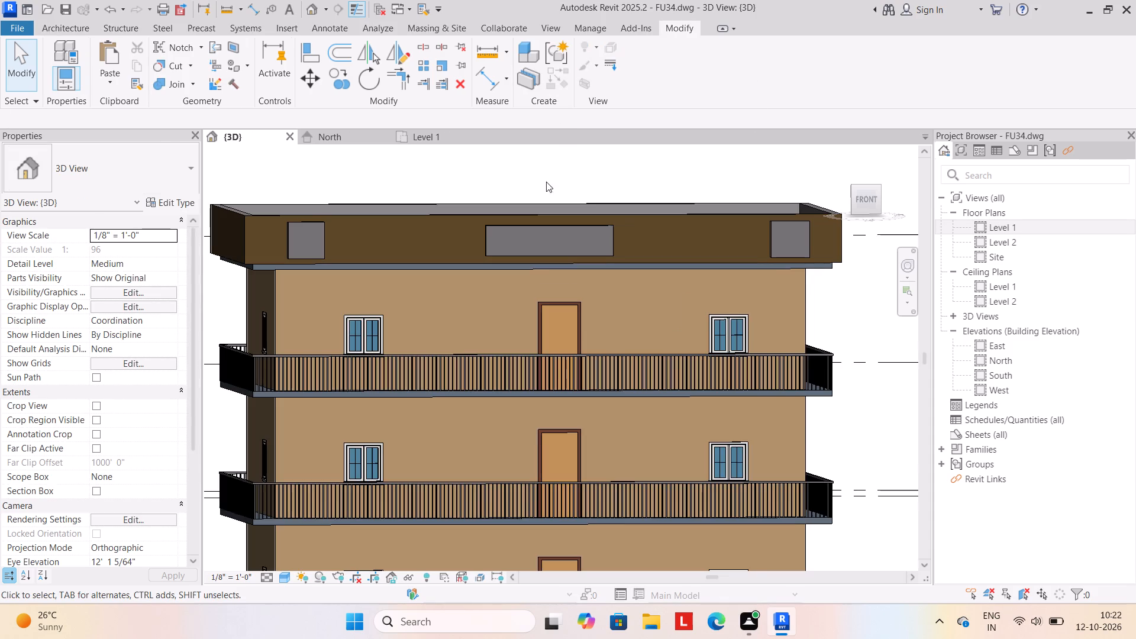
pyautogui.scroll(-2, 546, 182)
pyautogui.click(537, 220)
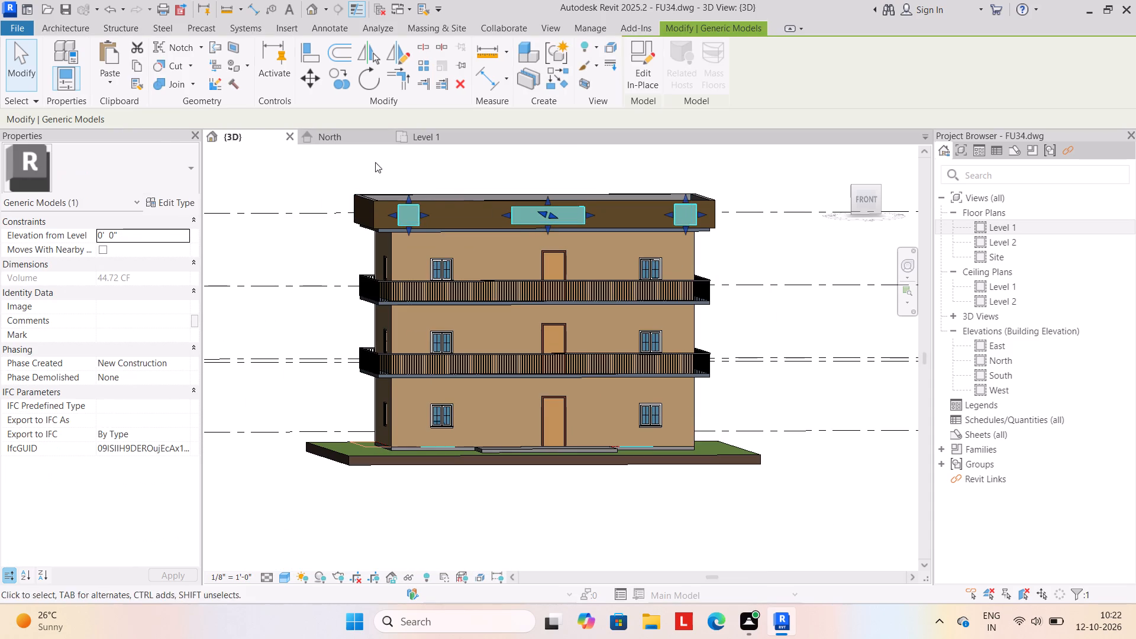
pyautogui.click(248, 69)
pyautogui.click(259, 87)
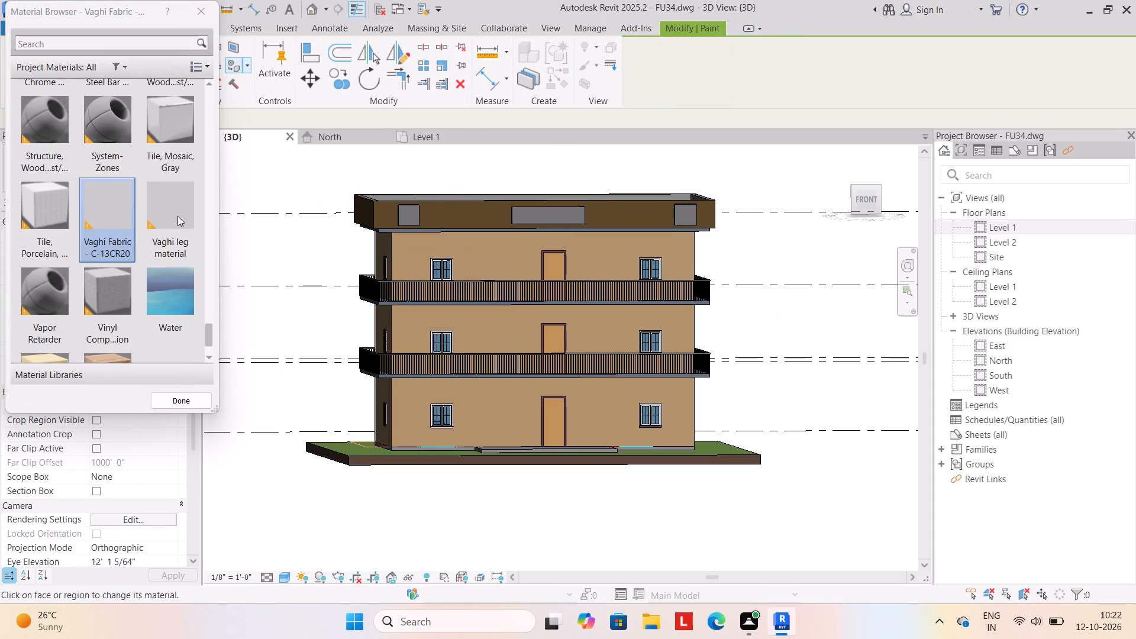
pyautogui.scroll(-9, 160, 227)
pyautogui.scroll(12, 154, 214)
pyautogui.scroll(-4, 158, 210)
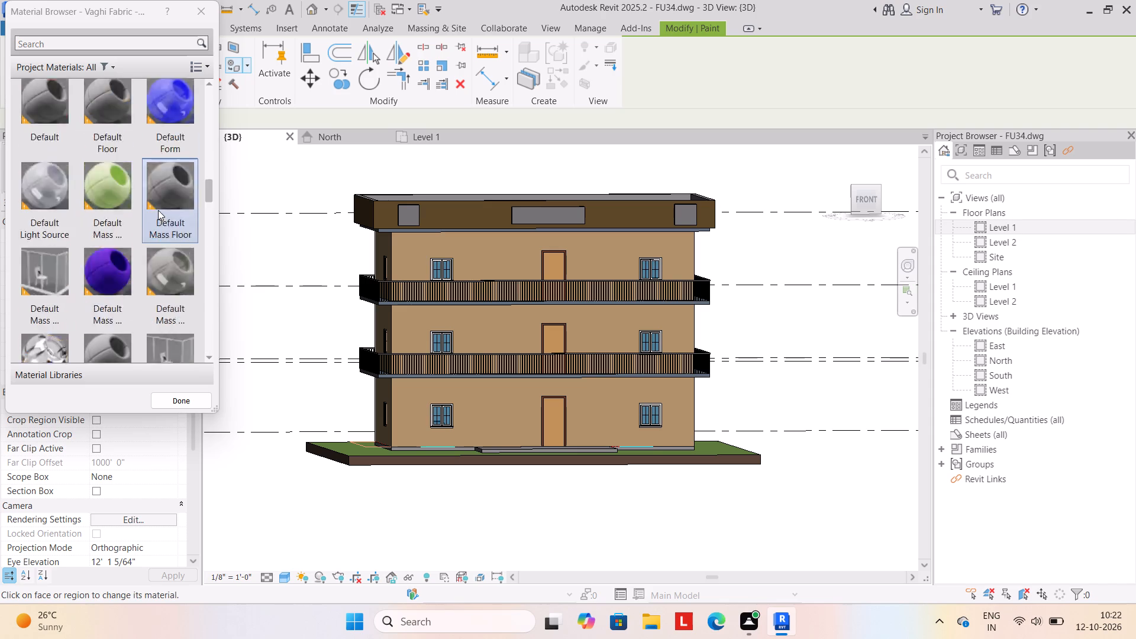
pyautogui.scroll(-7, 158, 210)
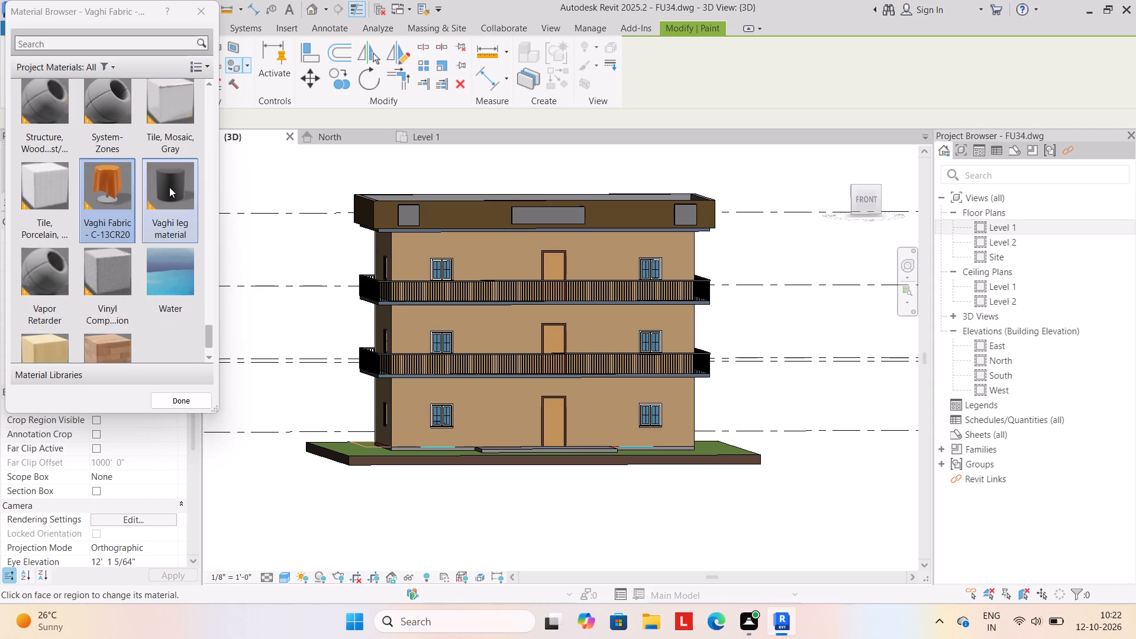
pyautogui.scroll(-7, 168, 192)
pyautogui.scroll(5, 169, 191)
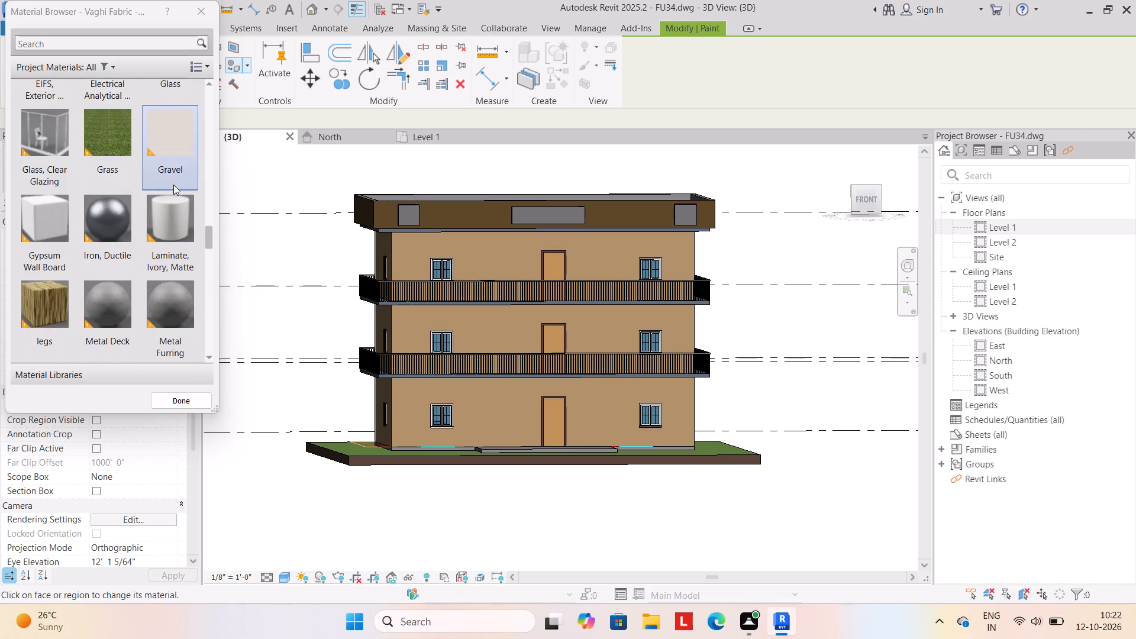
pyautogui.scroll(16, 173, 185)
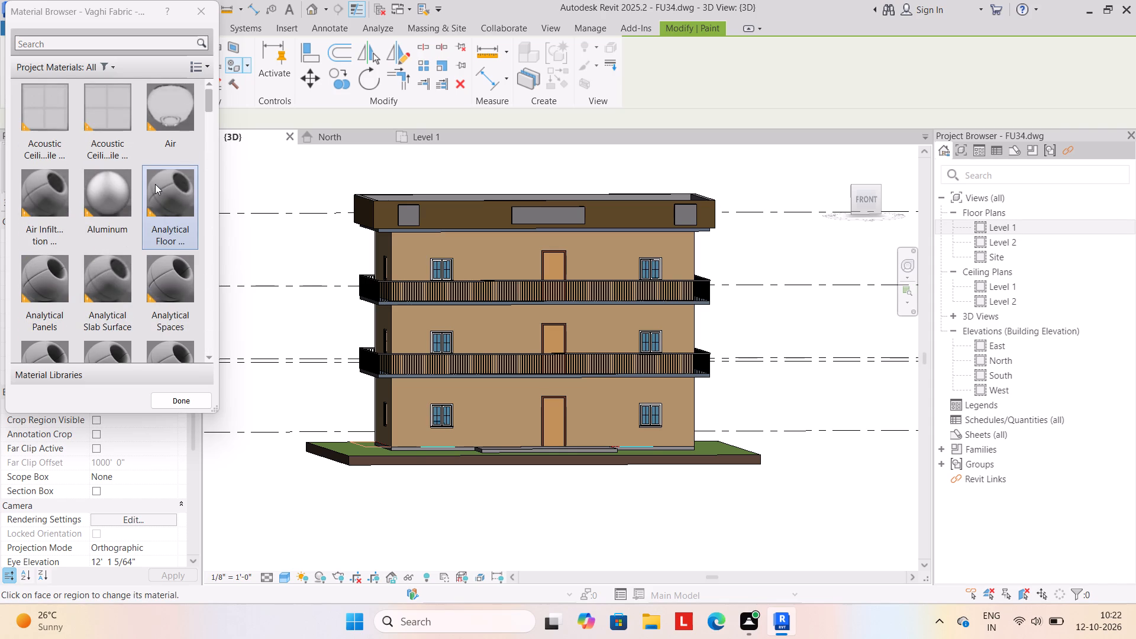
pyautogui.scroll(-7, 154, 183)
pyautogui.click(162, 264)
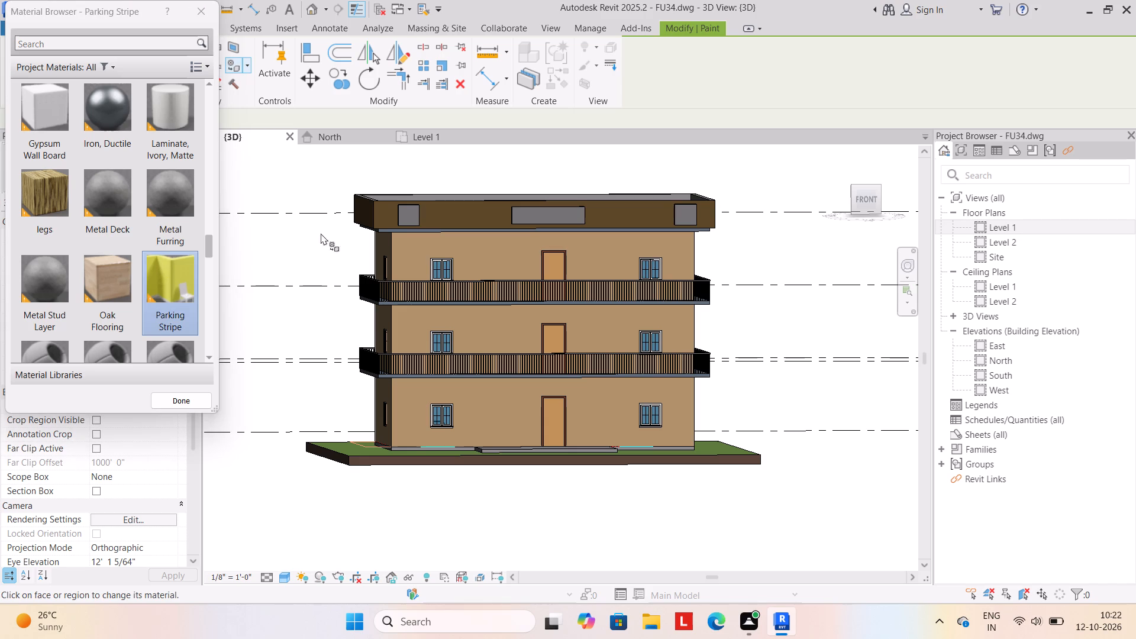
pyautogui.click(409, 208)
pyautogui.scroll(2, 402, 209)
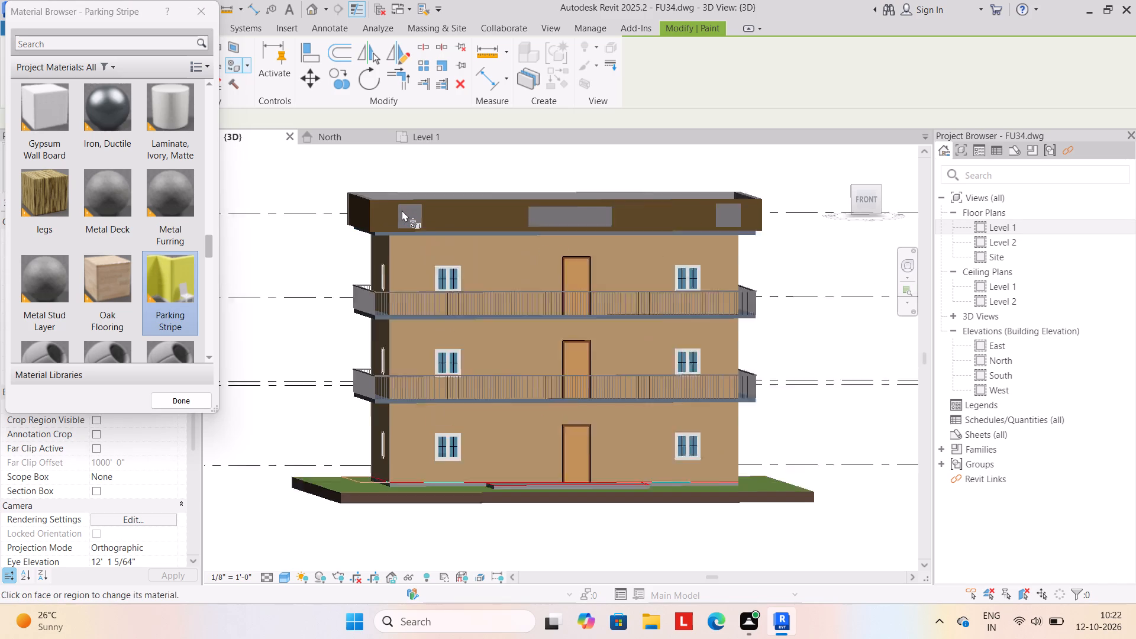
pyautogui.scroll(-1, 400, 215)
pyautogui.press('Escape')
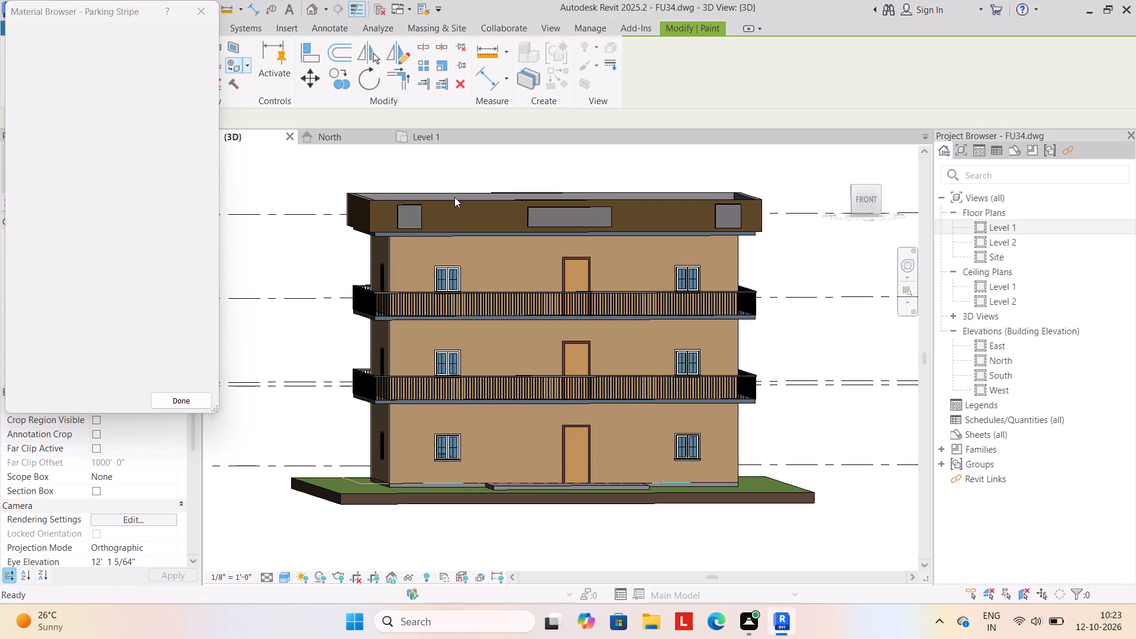
# Edit the in-place parapet model, paint the two square end panels with the Parking Stripe material and finish the model.
pyautogui.click(416, 214)
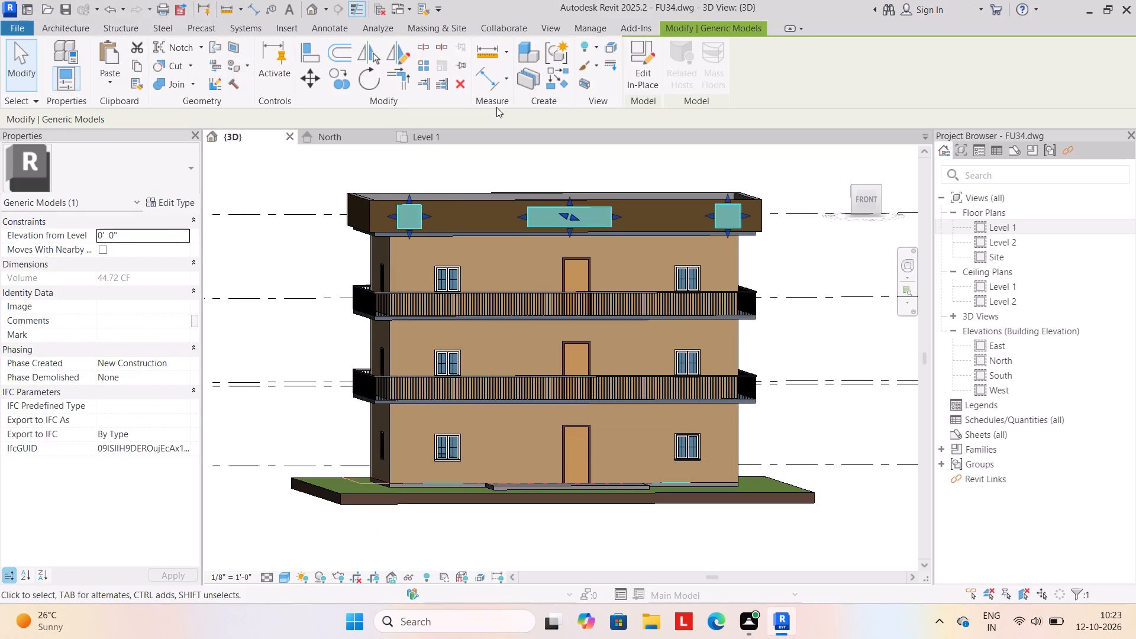
pyautogui.click(632, 82)
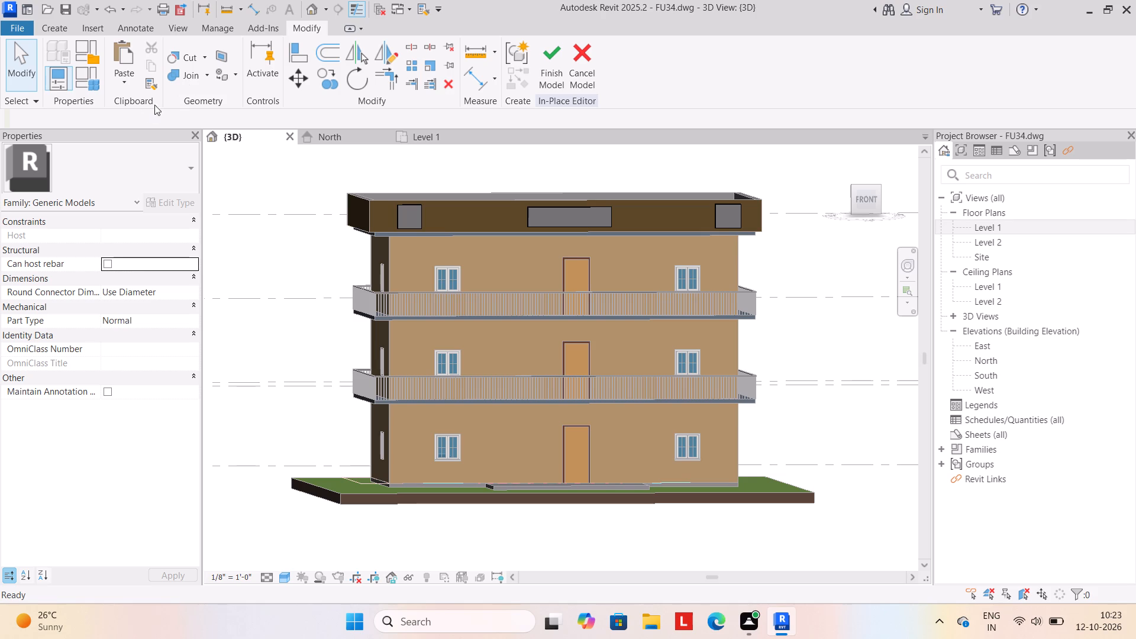
pyautogui.click(236, 80)
pyautogui.click(243, 90)
pyautogui.scroll(-6, 103, 208)
pyautogui.scroll(6, 103, 211)
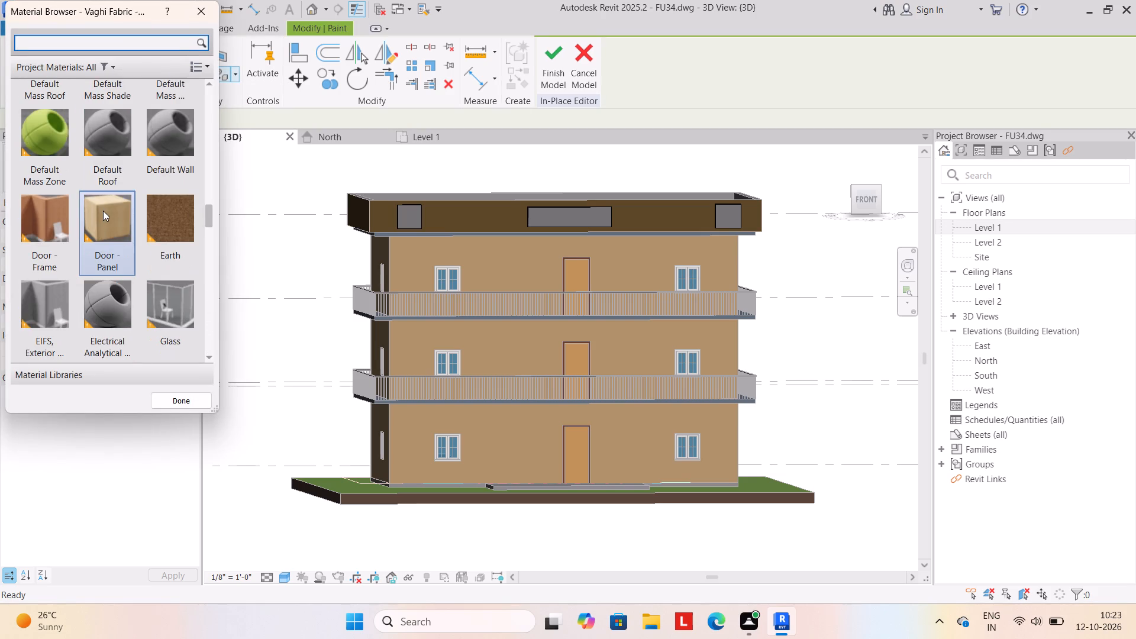
pyautogui.scroll(5, 103, 211)
pyautogui.scroll(-11, 103, 211)
pyautogui.scroll(5, 103, 211)
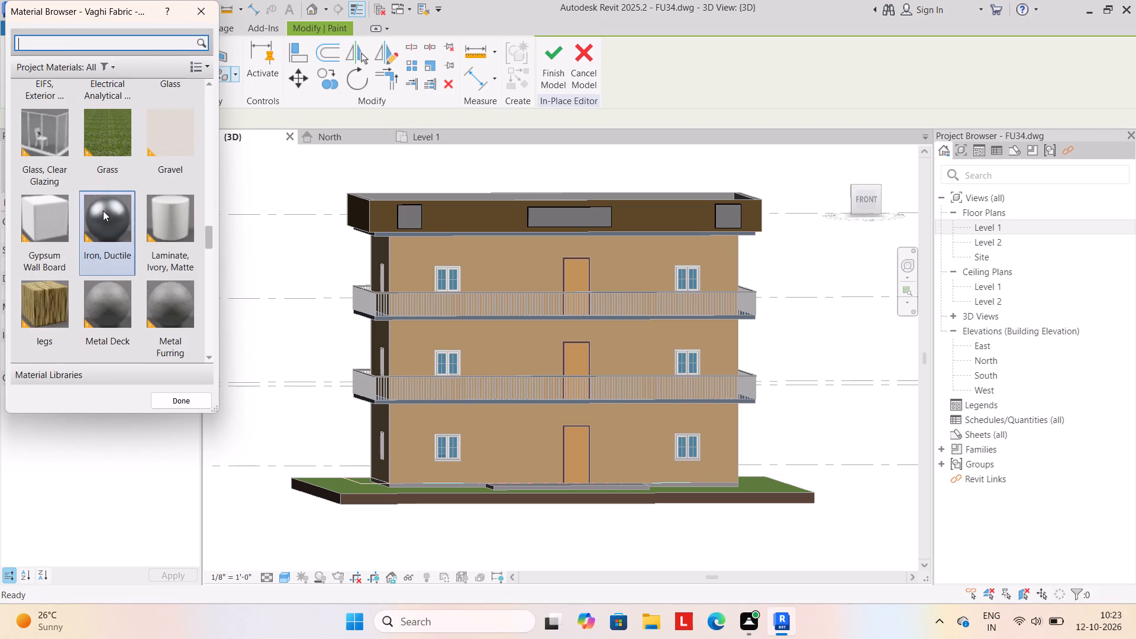
pyautogui.scroll(-9, 103, 211)
pyautogui.scroll(4, 103, 211)
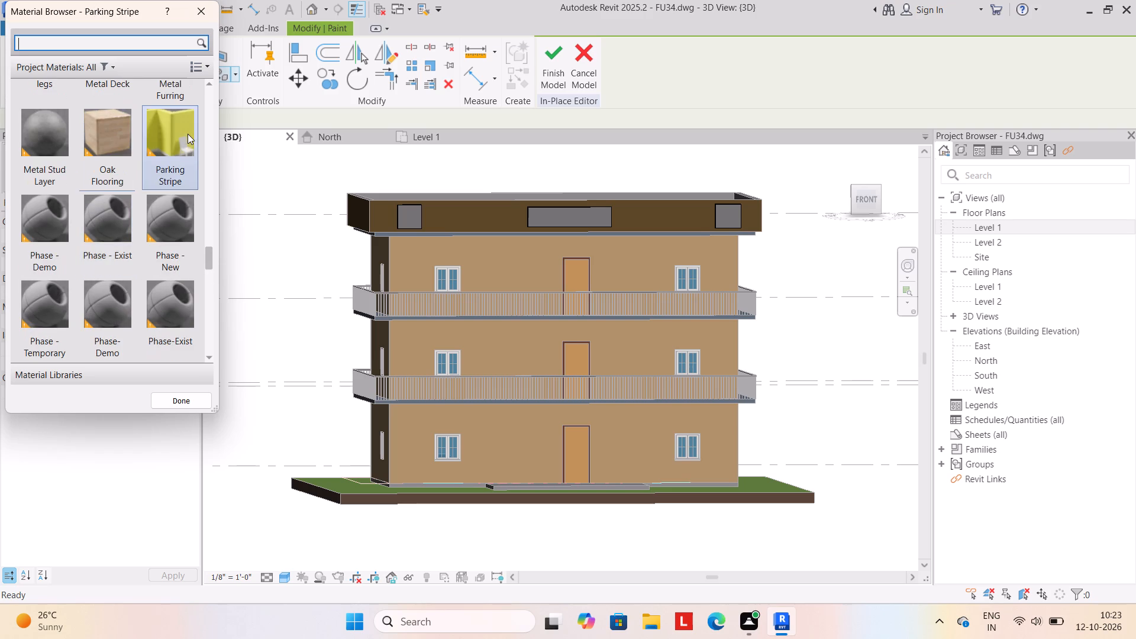
pyautogui.click(188, 134)
pyautogui.click(425, 218)
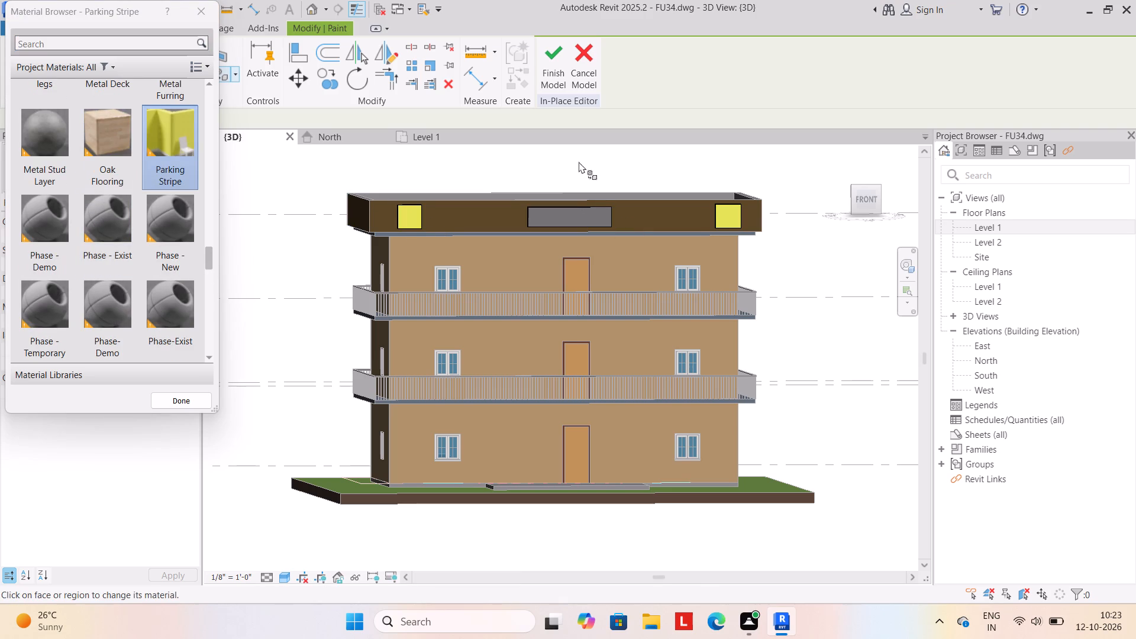
pyautogui.click(562, 76)
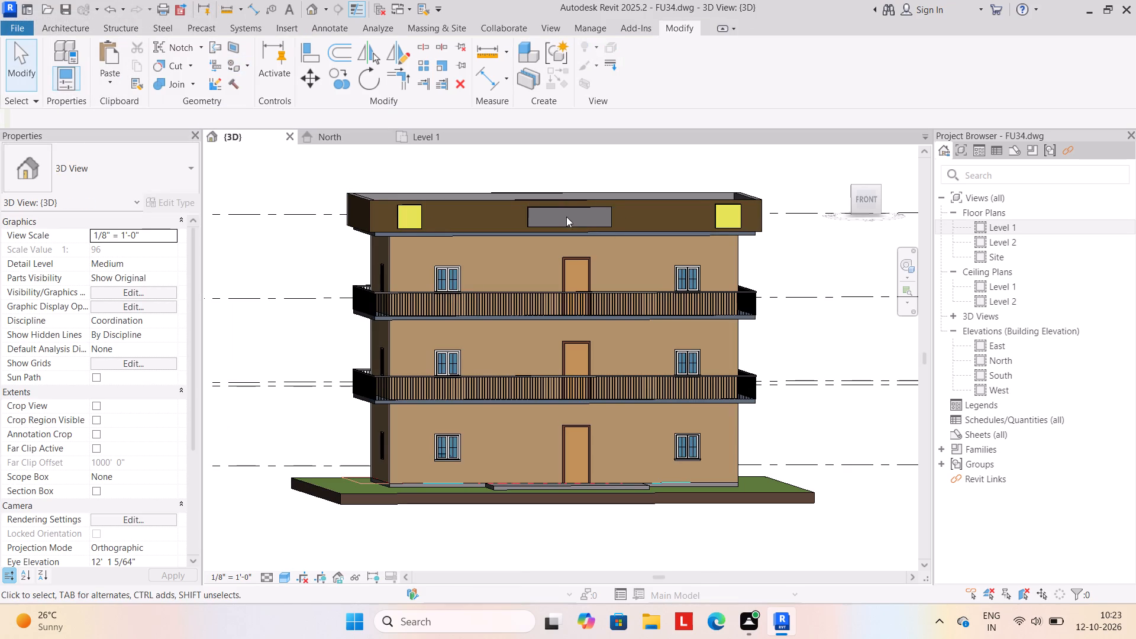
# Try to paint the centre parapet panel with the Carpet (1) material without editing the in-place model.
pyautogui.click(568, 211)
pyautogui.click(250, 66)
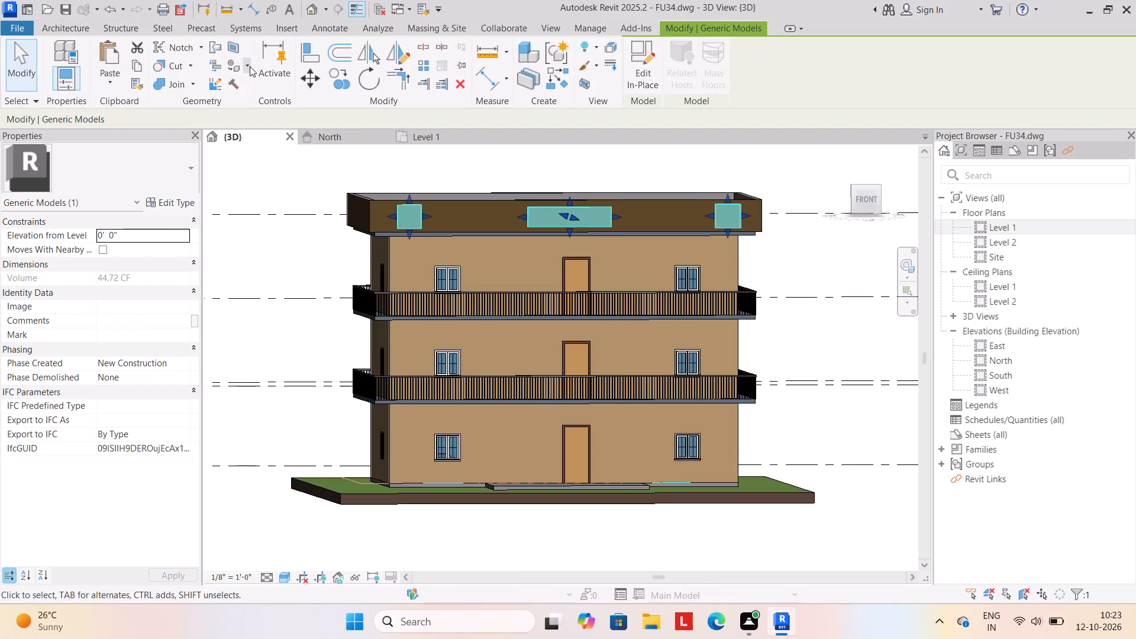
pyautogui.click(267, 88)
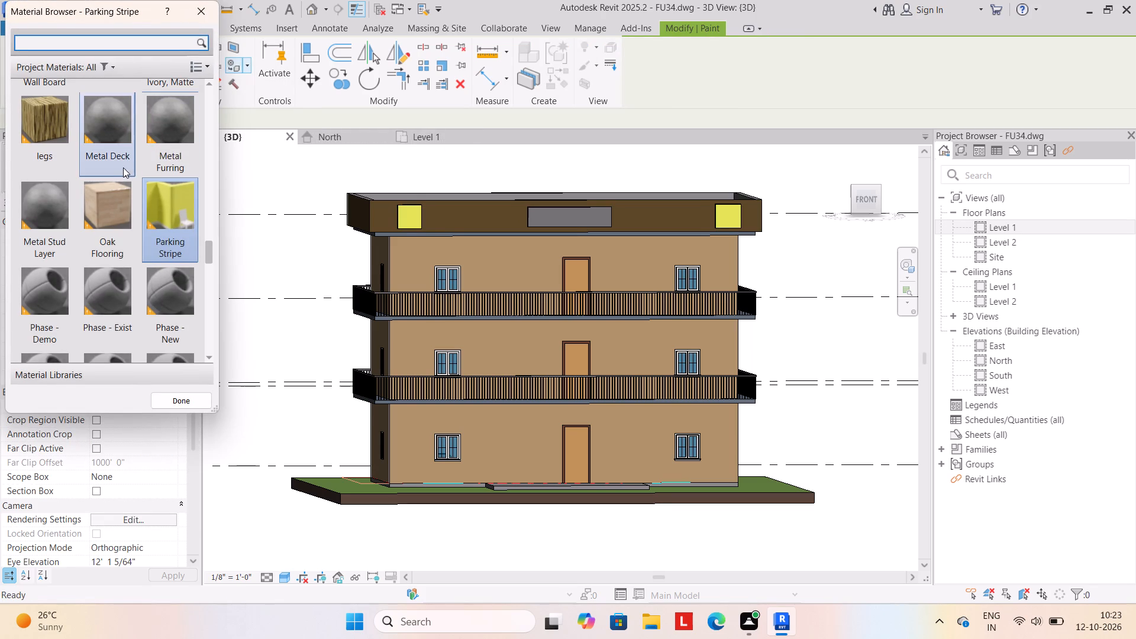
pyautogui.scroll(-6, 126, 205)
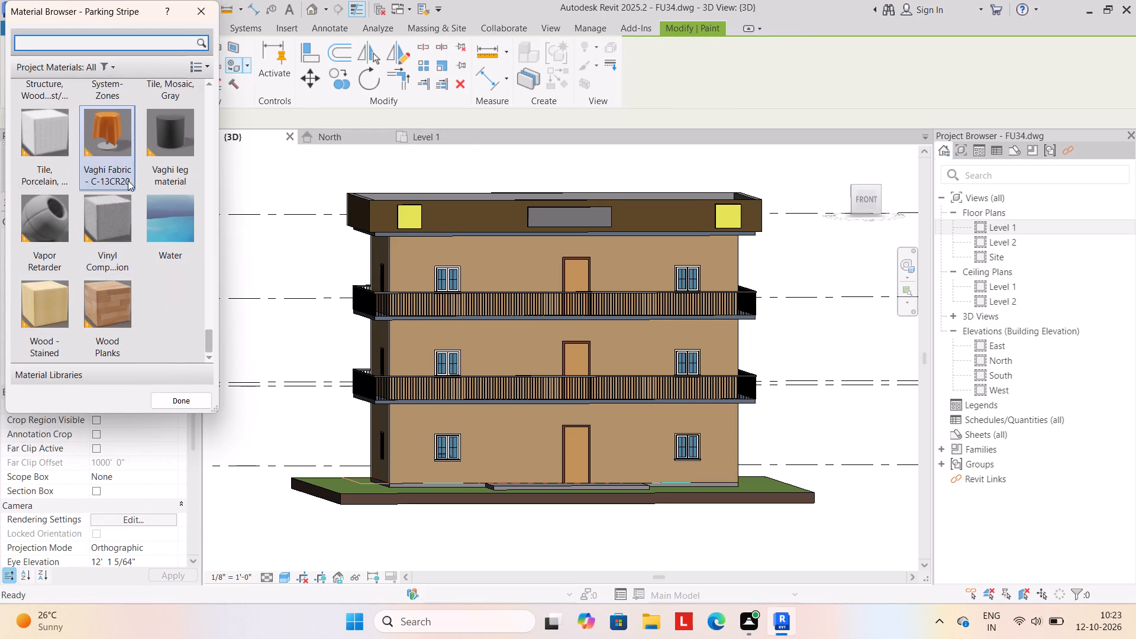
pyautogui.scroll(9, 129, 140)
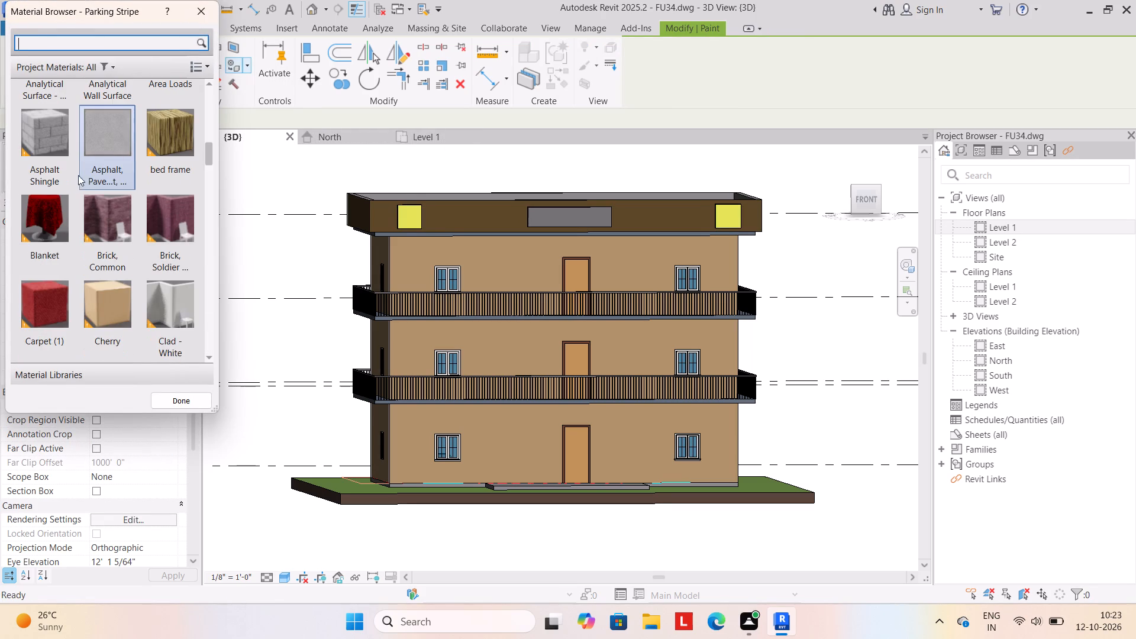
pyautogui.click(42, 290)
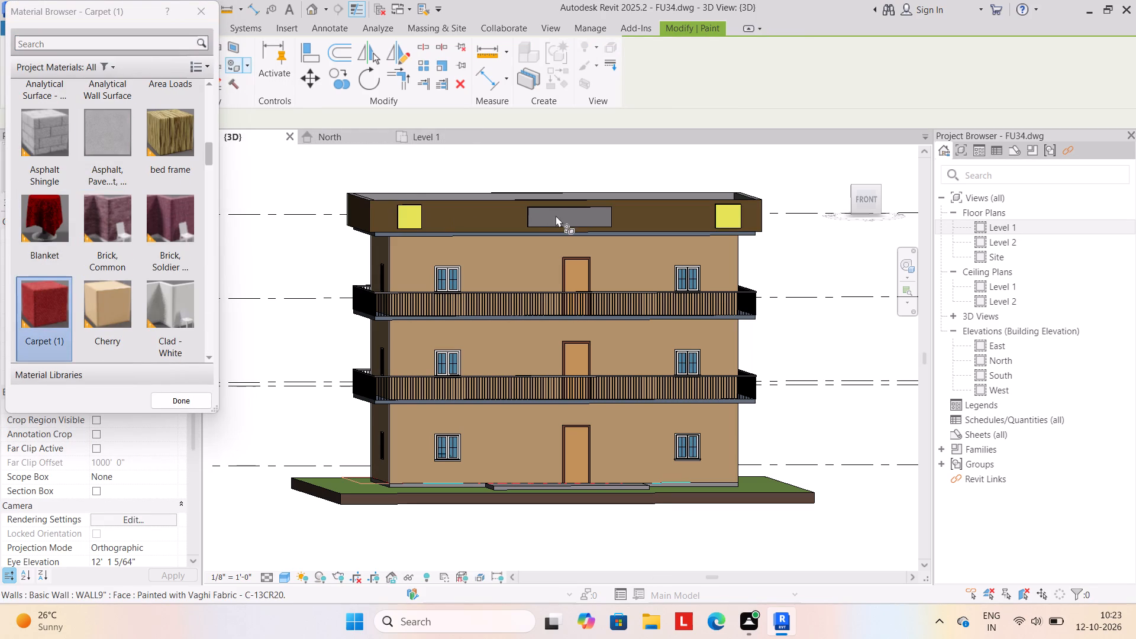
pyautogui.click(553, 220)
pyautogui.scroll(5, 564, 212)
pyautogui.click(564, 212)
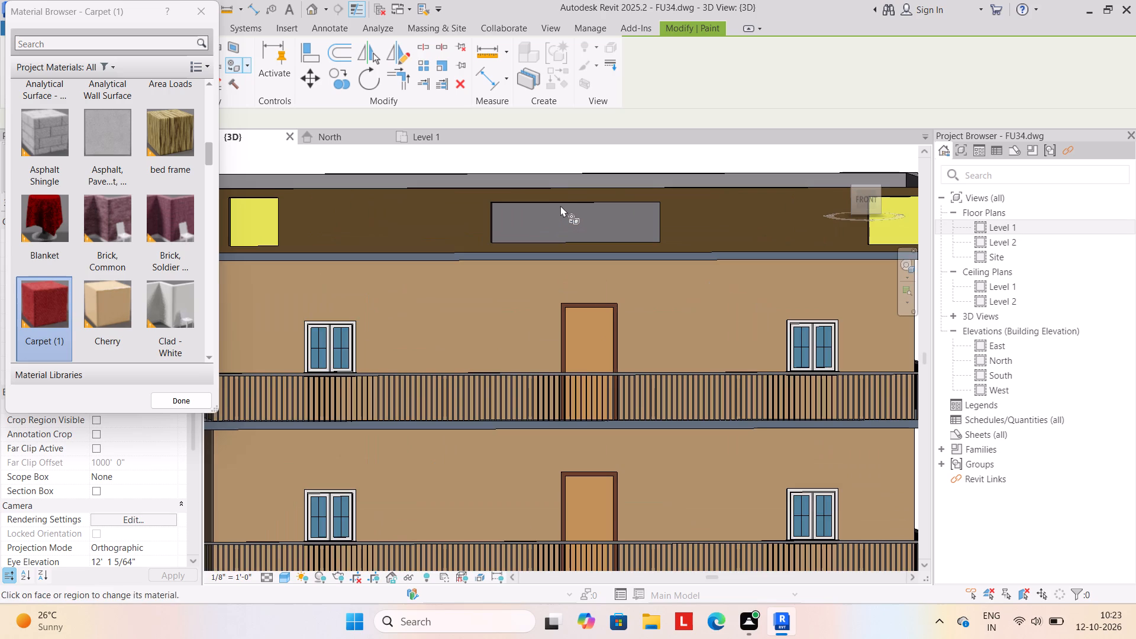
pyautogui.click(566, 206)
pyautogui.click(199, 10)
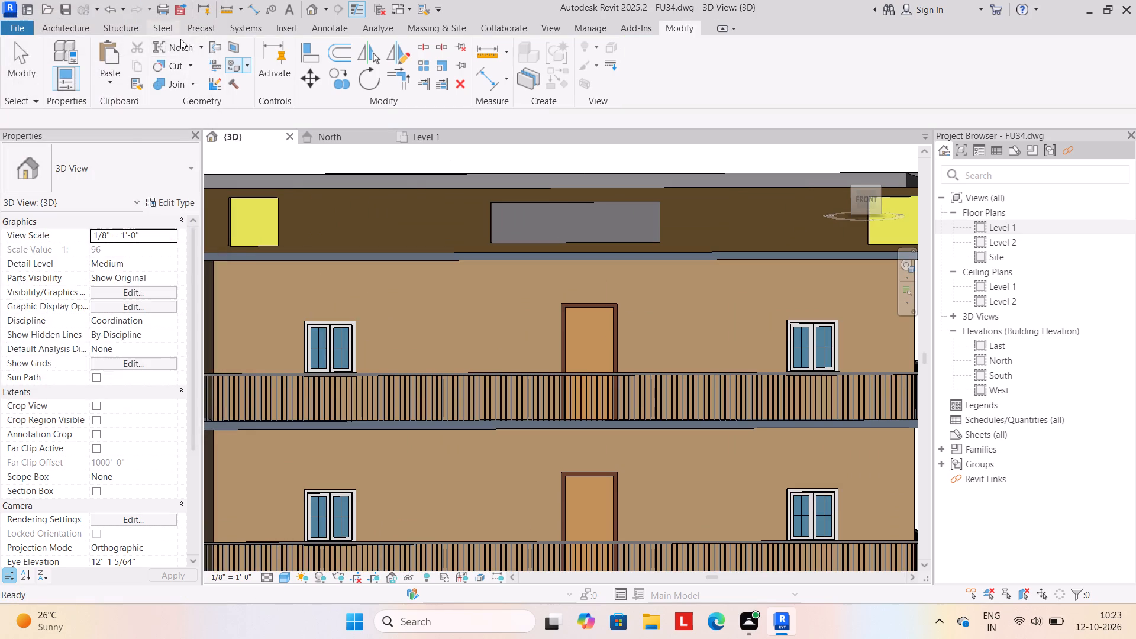
# Edit the in-place parapet model, paint the centre rectangular panel with the Carpet (1) material and finish the model.
pyautogui.click(519, 205)
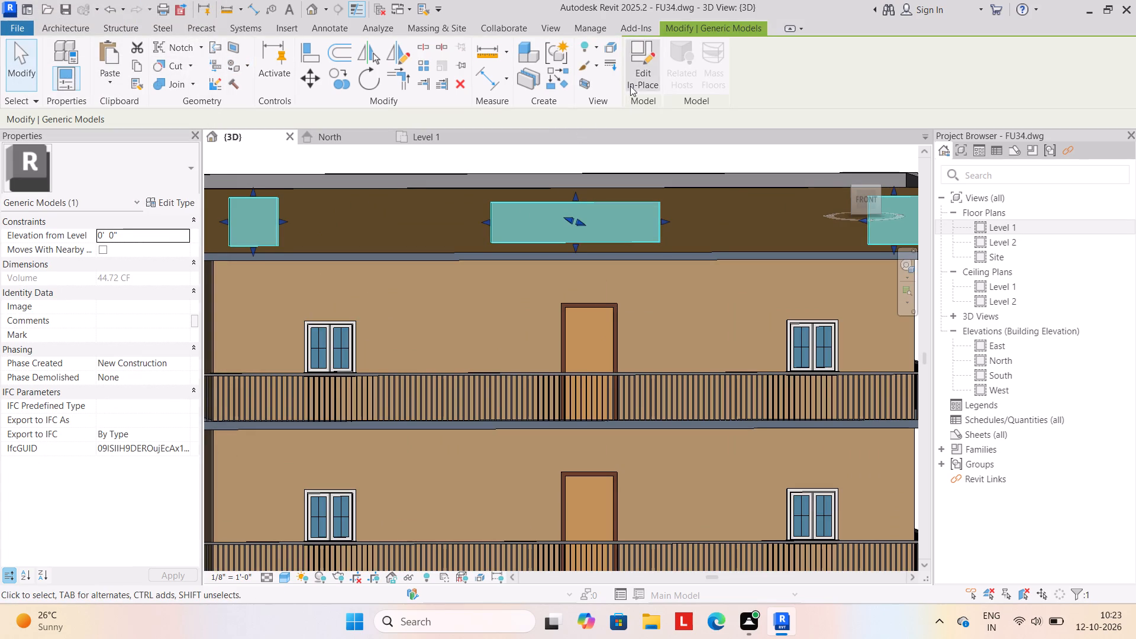
pyautogui.click(638, 79)
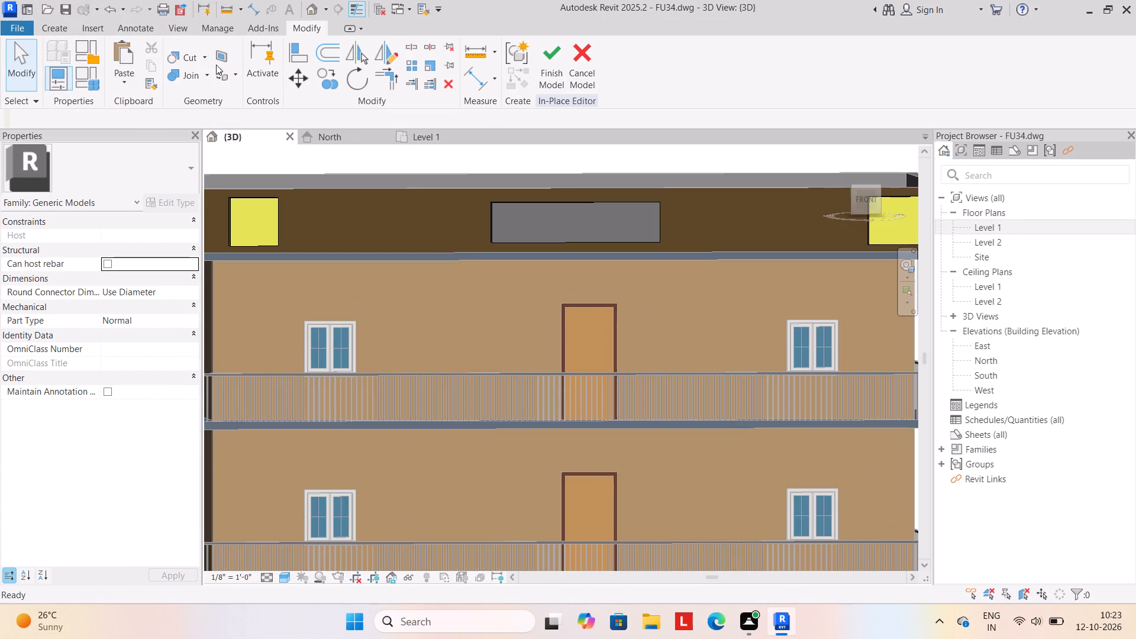
pyautogui.click(235, 72)
pyautogui.click(243, 91)
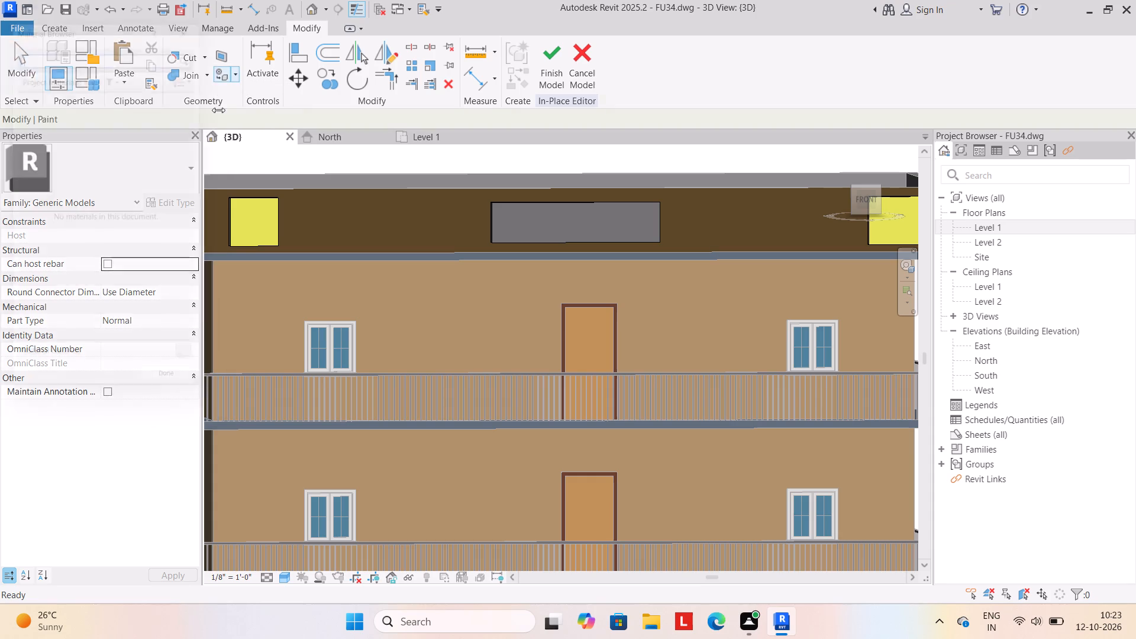
pyautogui.scroll(5, 133, 135)
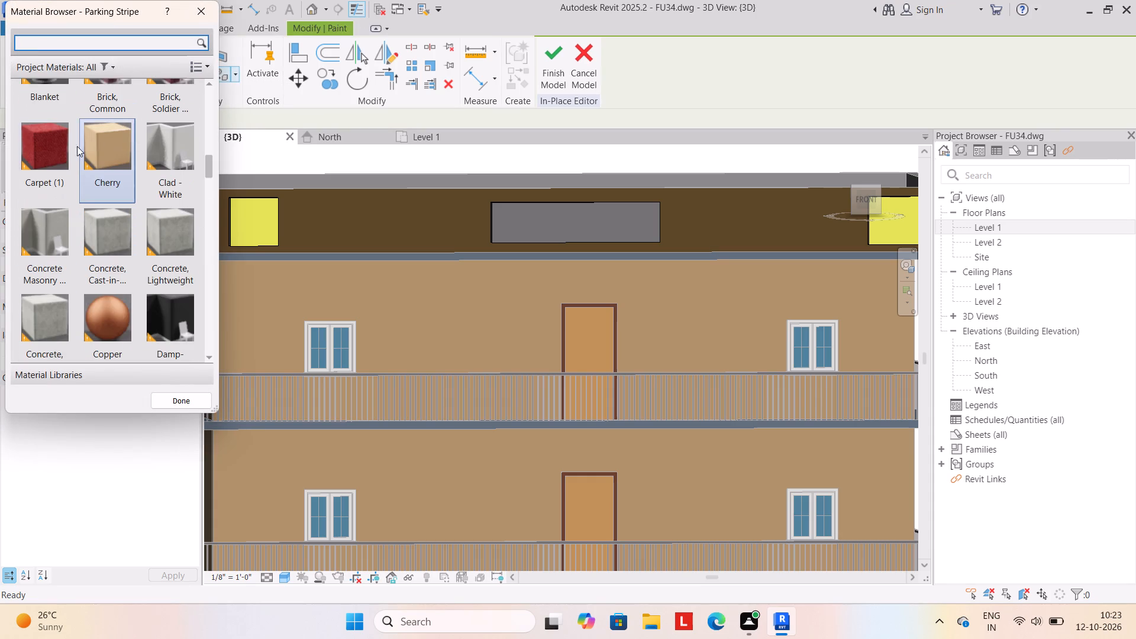
pyautogui.click(43, 147)
pyautogui.click(637, 211)
pyautogui.click(550, 63)
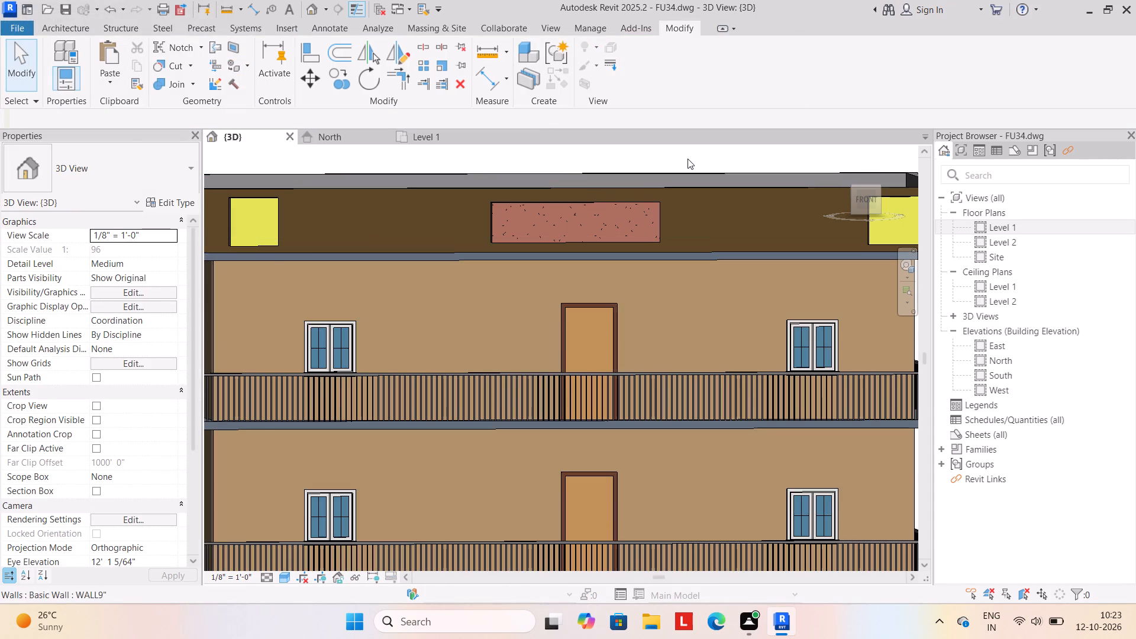
# Load the component family 2012_Porsche_911_Carrera_S_-_Car_Automobile_Vehicle_13749.rfa from the cars folder.
pyautogui.scroll(-7, 690, 158)
pyautogui.keyDown('shift'); pyautogui.moveTo(661, 370); pyautogui.dragTo(653, 408, button='middle'); pyautogui.keyUp('shift')
pyautogui.scroll(4, 685, 386)
pyautogui.click(669, 428)
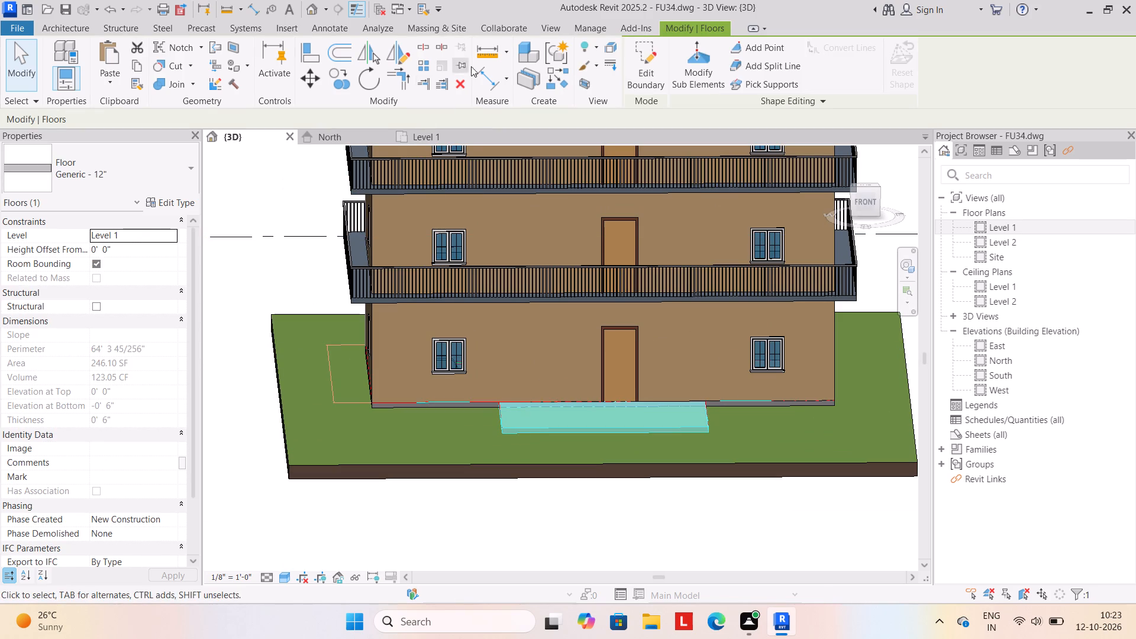
pyautogui.click(219, 353)
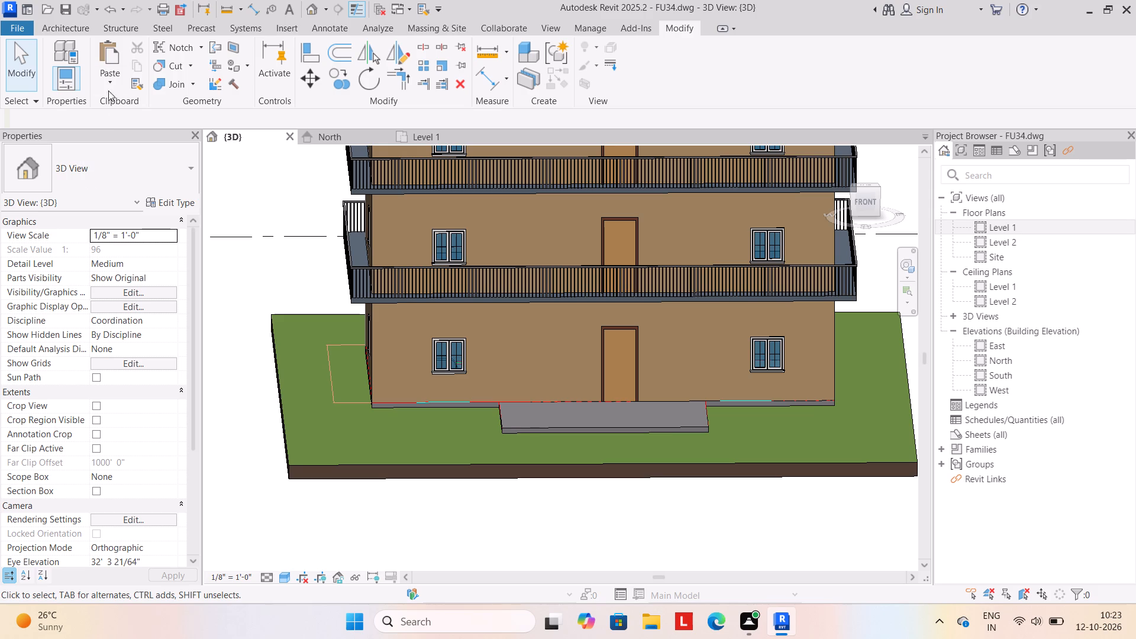
pyautogui.click(76, 24)
pyautogui.click(169, 83)
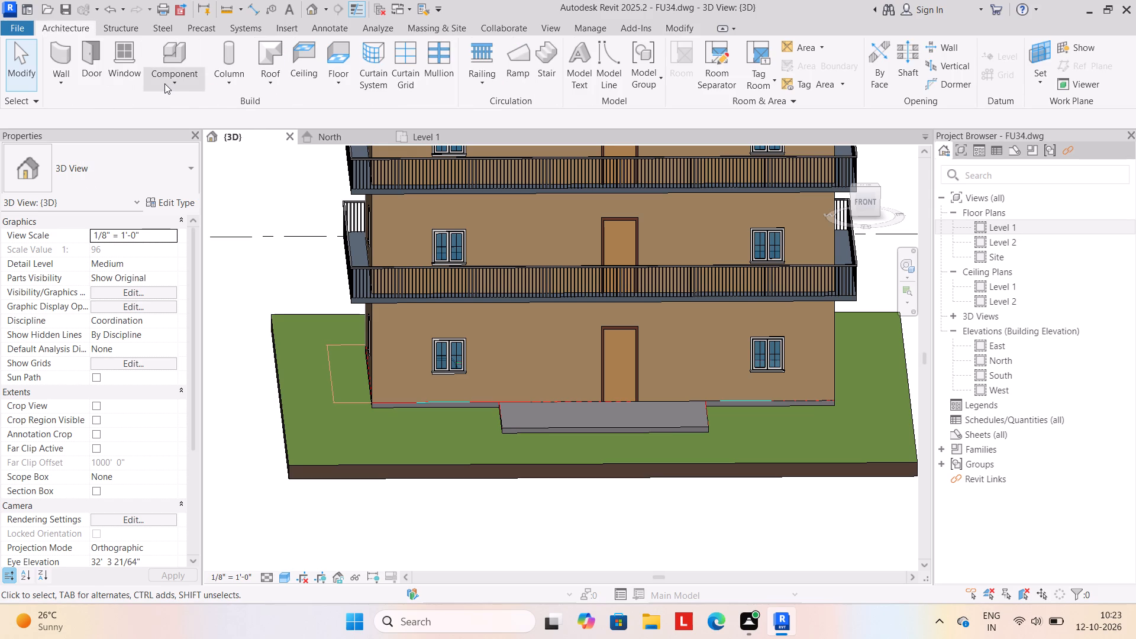
pyautogui.click(204, 111)
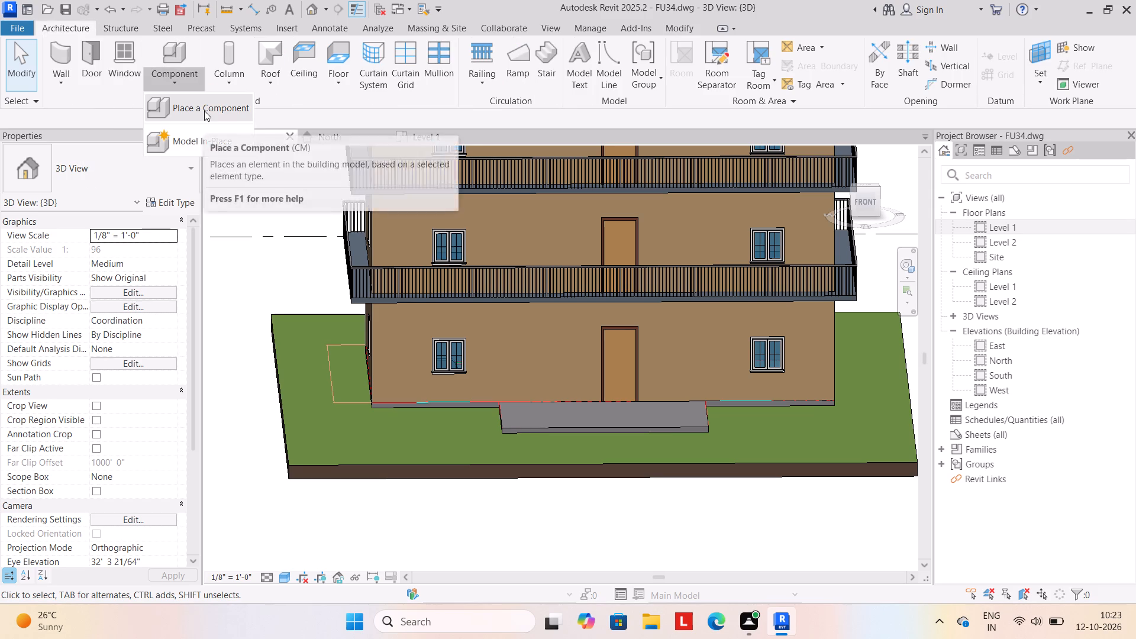
pyautogui.doubleClick(642, 72)
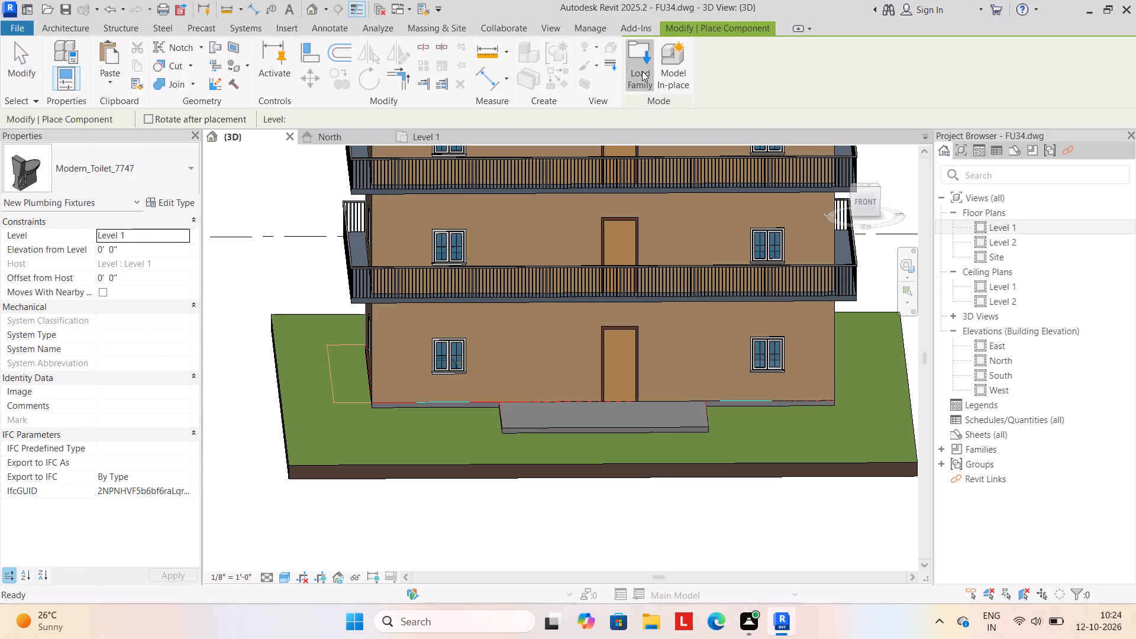
pyautogui.scroll(-6, 578, 196)
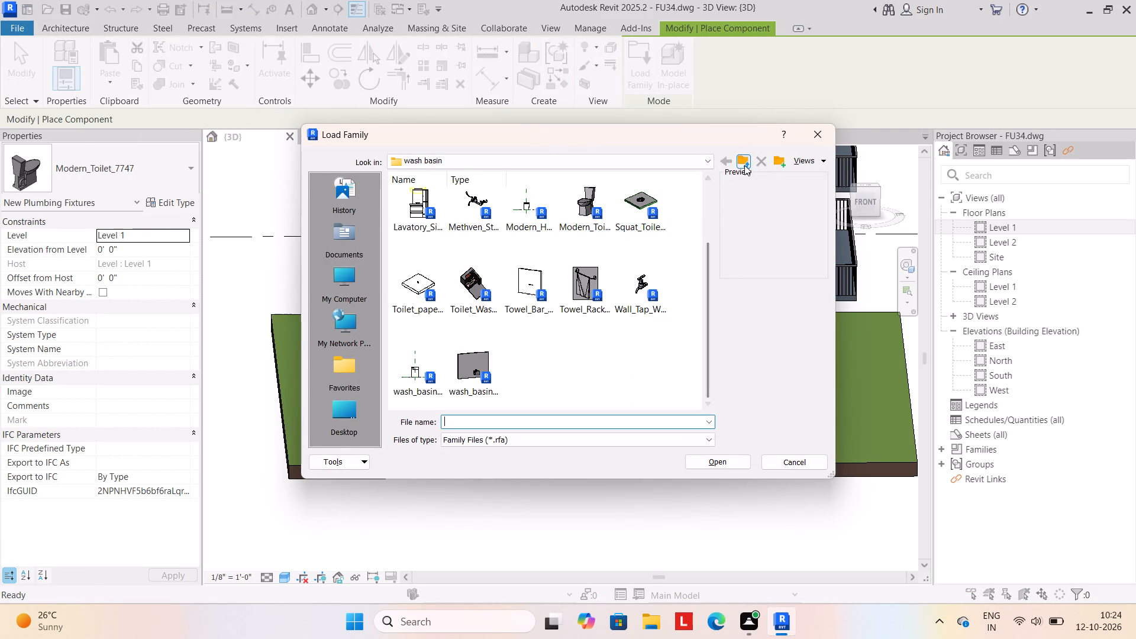
pyautogui.click(744, 157)
pyautogui.doubleClick(642, 217)
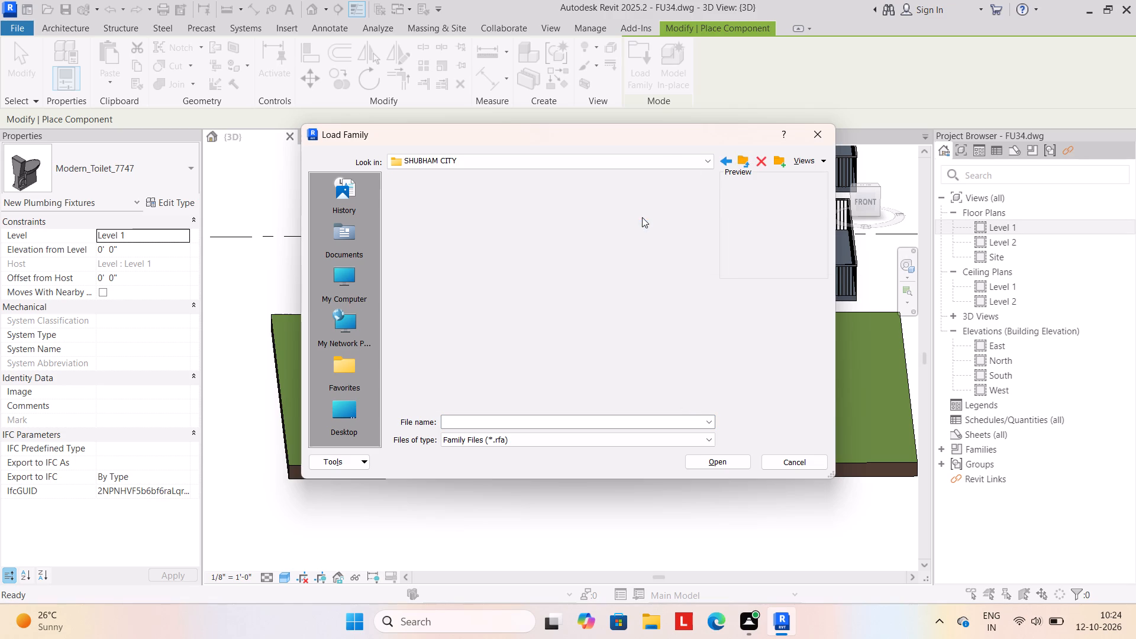
pyautogui.click(585, 209)
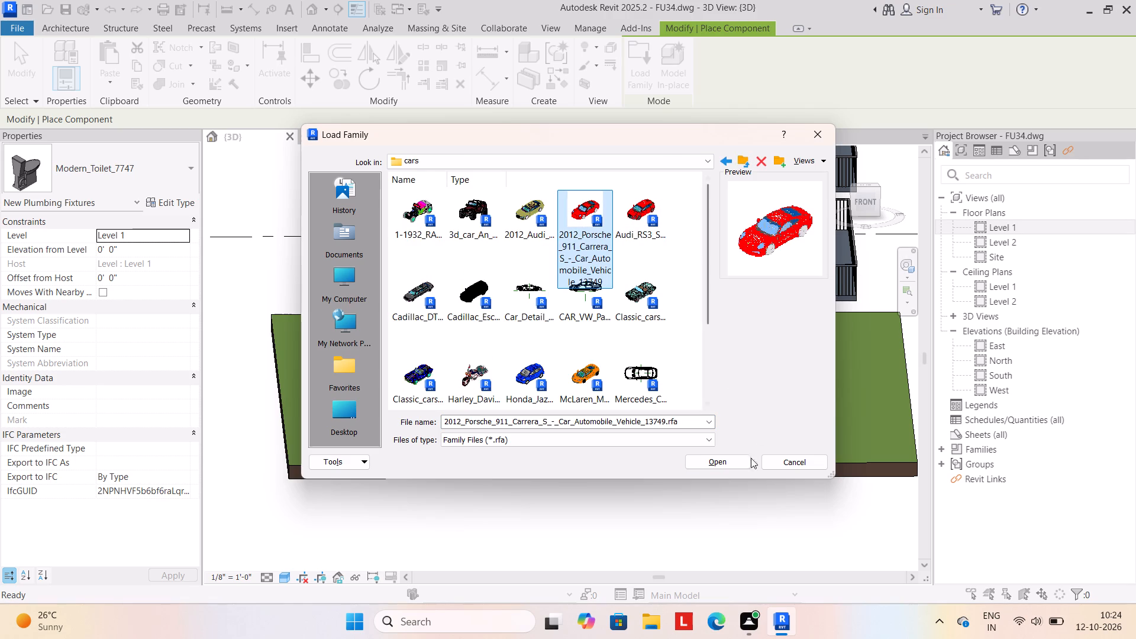
pyautogui.click(727, 461)
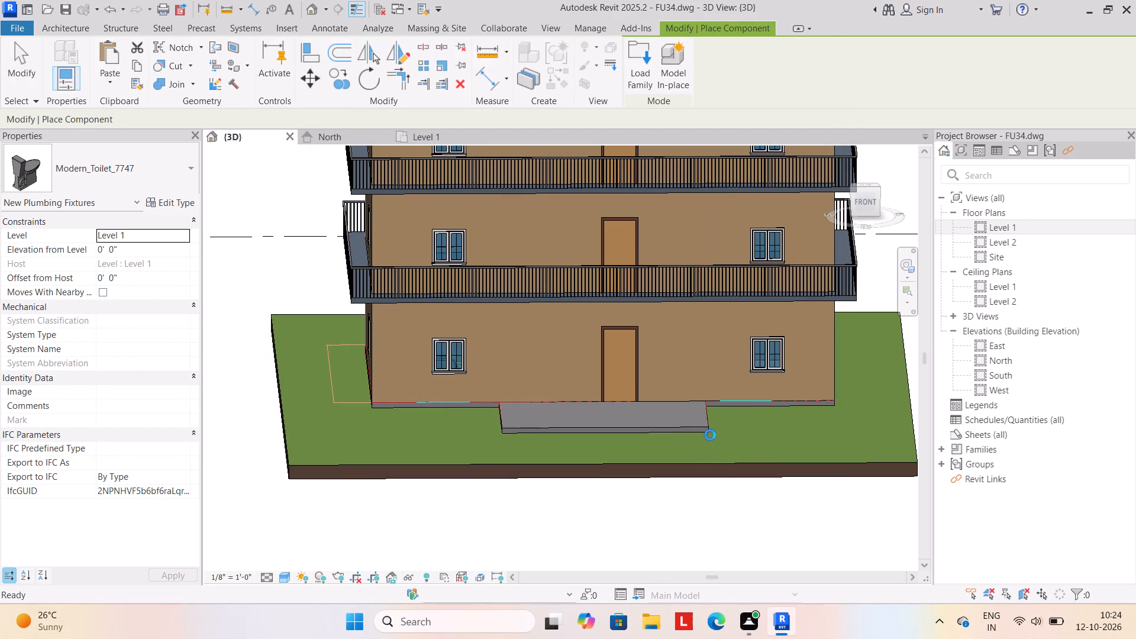
# Rotate the Porsche 911 to face sideways, parallel to the front wall, and place one on the entrance slab before the ground-floor door.
pyautogui.press('space')
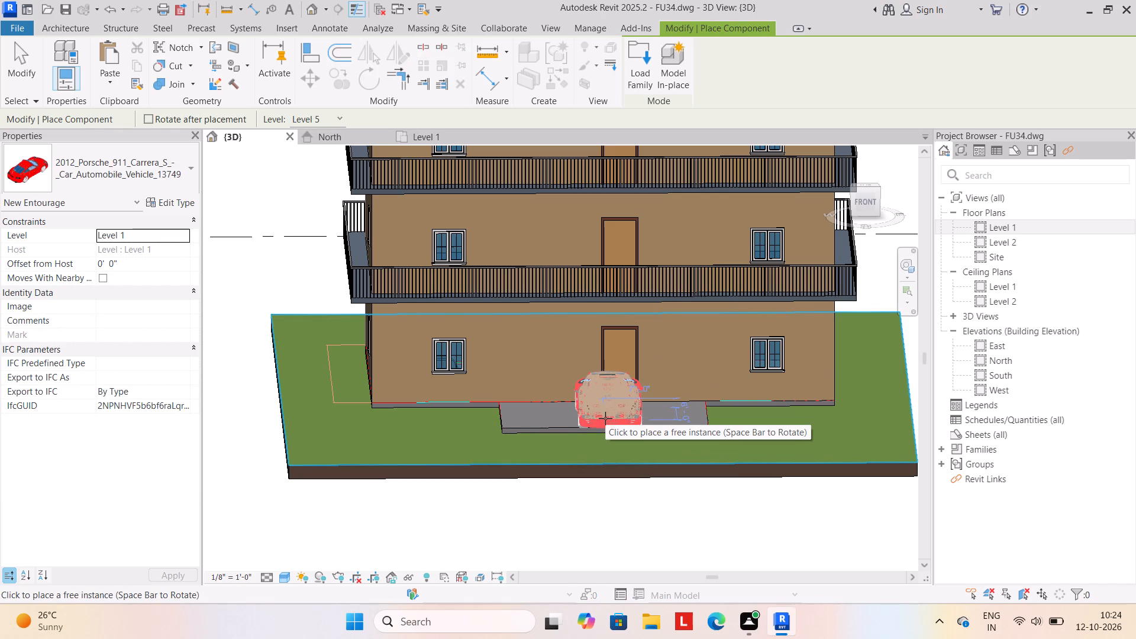
pyautogui.press('space')
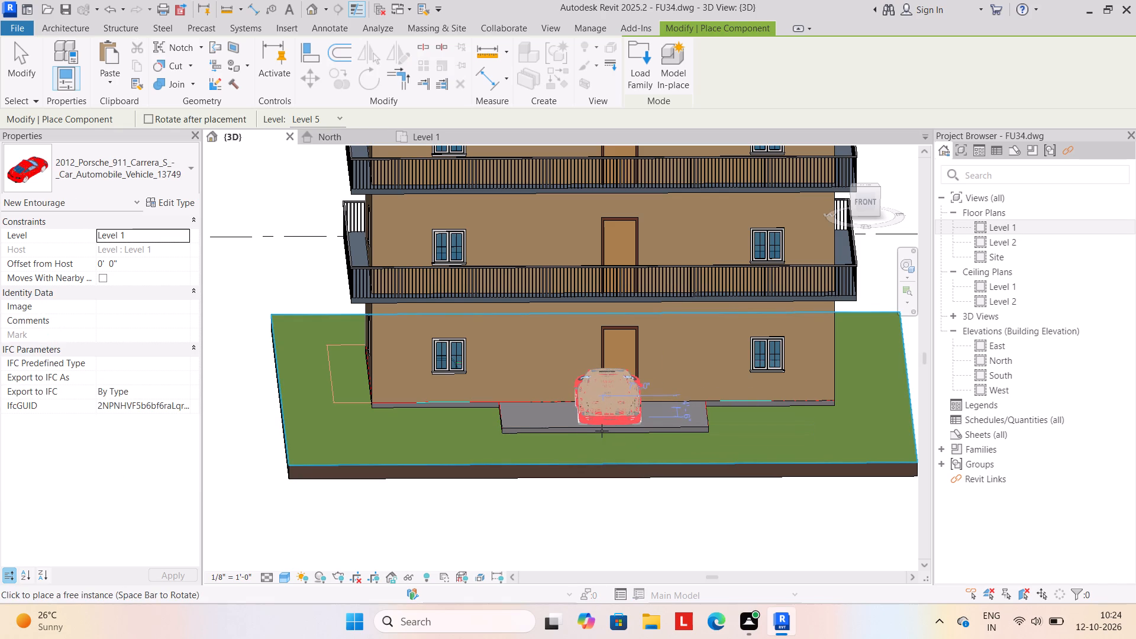
pyautogui.press('space')
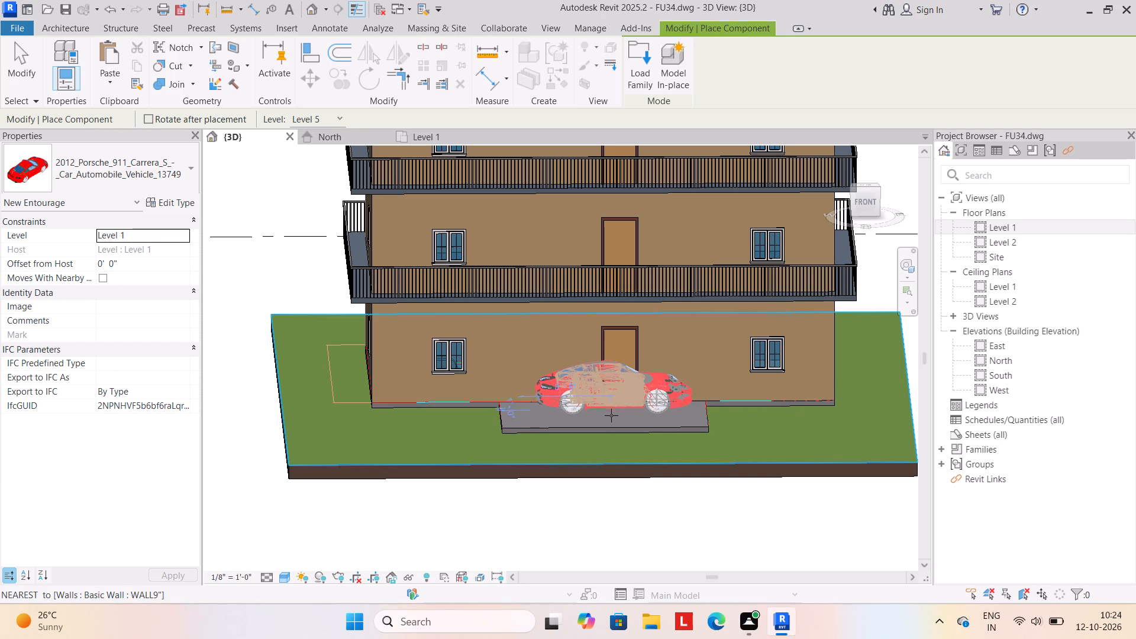
pyautogui.click(610, 418)
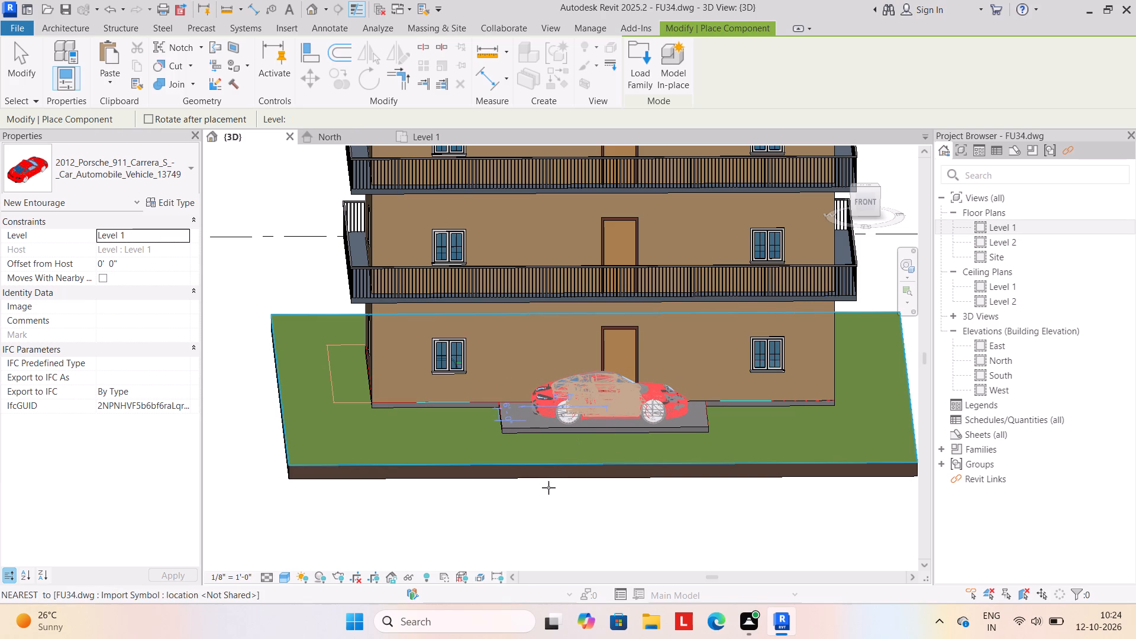
pyautogui.press('Escape')
pyautogui.press('Escape')
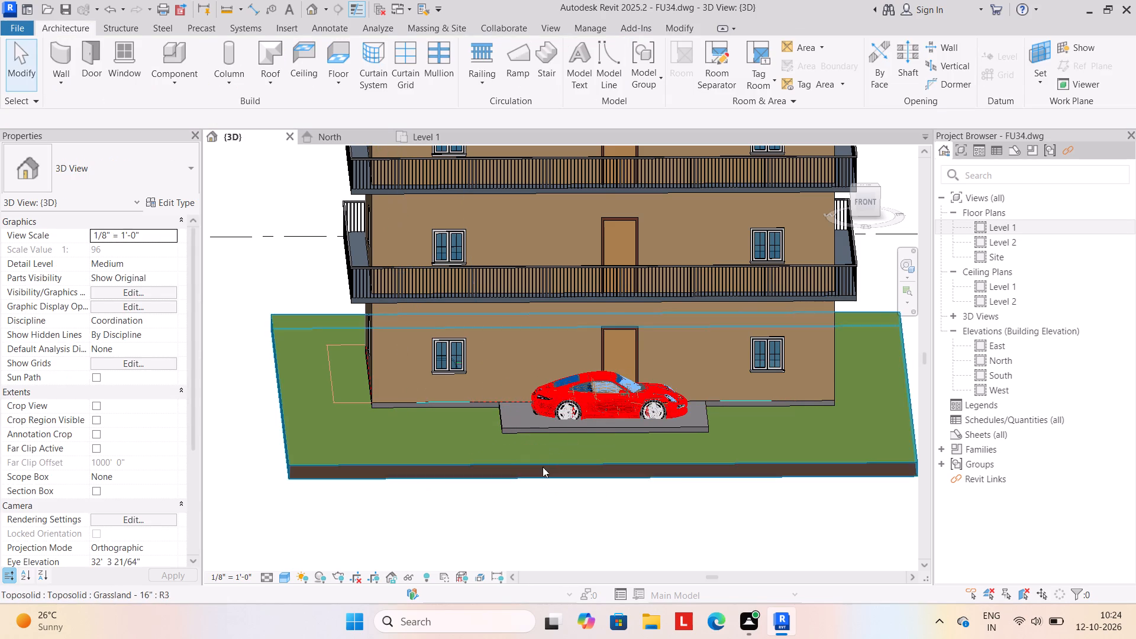
pyautogui.scroll(-3, 638, 390)
pyautogui.scroll(1, 638, 390)
pyautogui.moveTo(638, 390); pyautogui.dragTo(586, 437, button='middle')
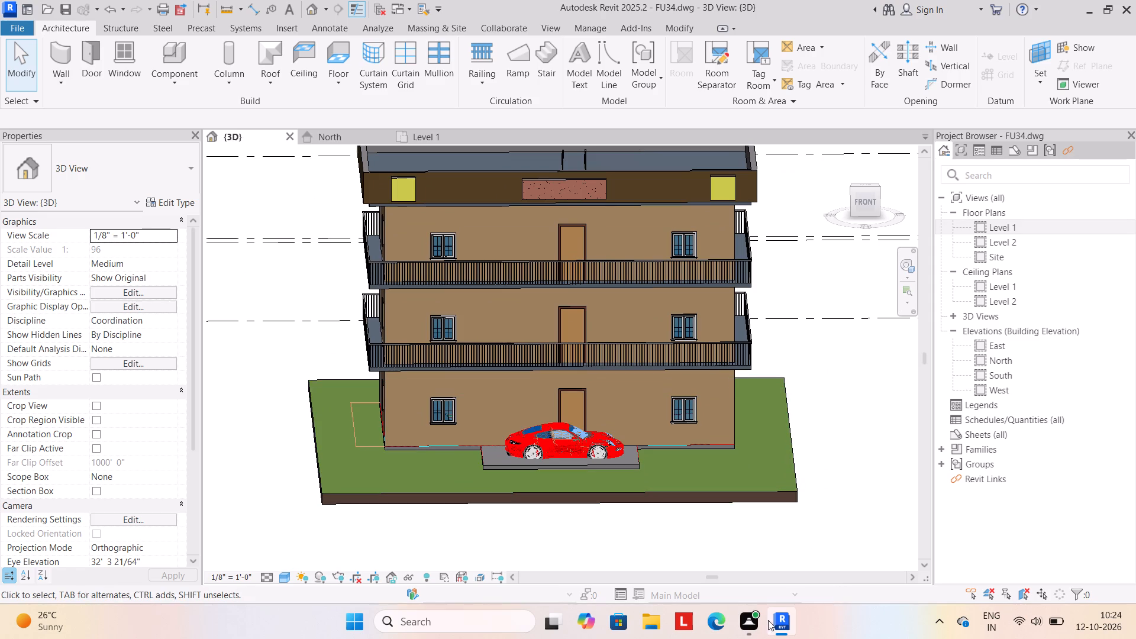
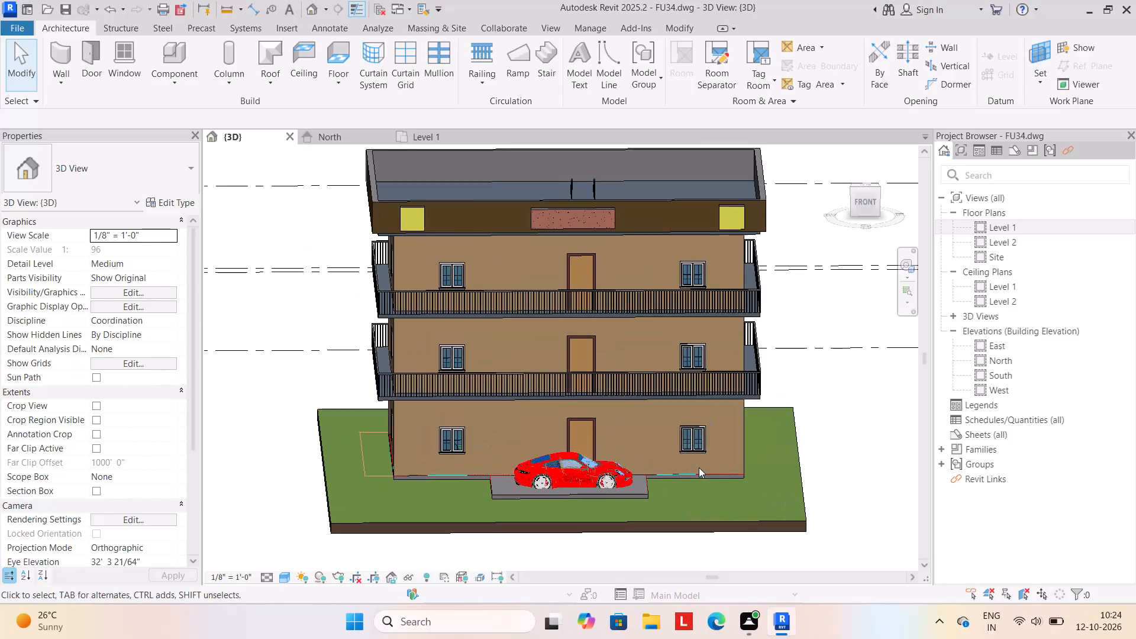
# Inspect the building's front facade, parapet panels and the car at the entrance from several 3D angles.
pyautogui.keyDown('shift'); pyautogui.moveTo(699, 467); pyautogui.dragTo(702, 435, button='middle'); pyautogui.keyUp('shift')
pyautogui.keyDown('shift'); pyautogui.scroll(1, 701, 439); pyautogui.keyUp('shift')
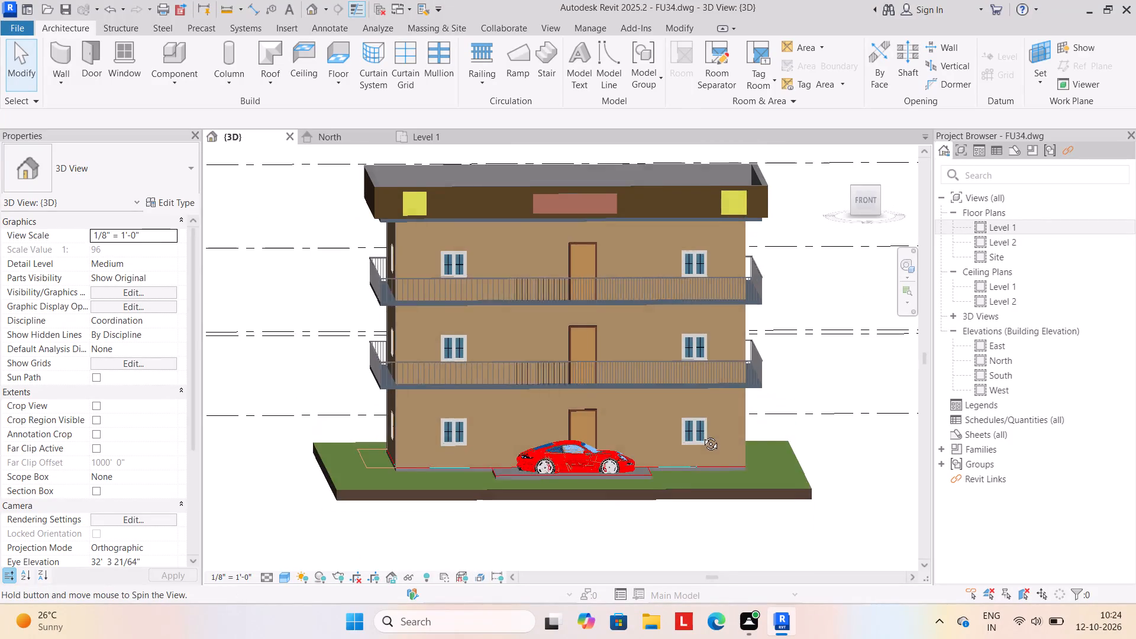
pyautogui.keyDown('shift'); pyautogui.moveTo(702, 435); pyautogui.dragTo(702, 434, button='middle'); pyautogui.keyUp('shift')
pyautogui.moveTo(703, 394); pyautogui.dragTo(707, 430, button='middle')
pyautogui.keyDown('shift'); pyautogui.moveTo(700, 467); pyautogui.dragTo(696, 485, button='middle'); pyautogui.keyUp('shift')
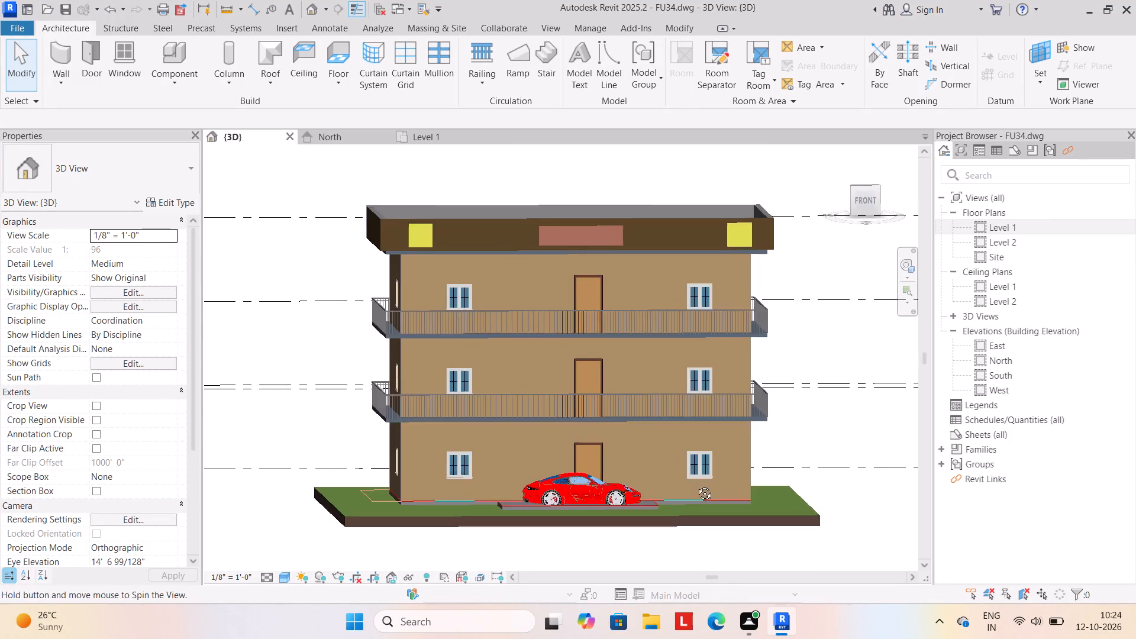
pyautogui.keyDown('shift'); pyautogui.moveTo(696, 485); pyautogui.dragTo(708, 468, button='middle'); pyautogui.keyUp('shift')
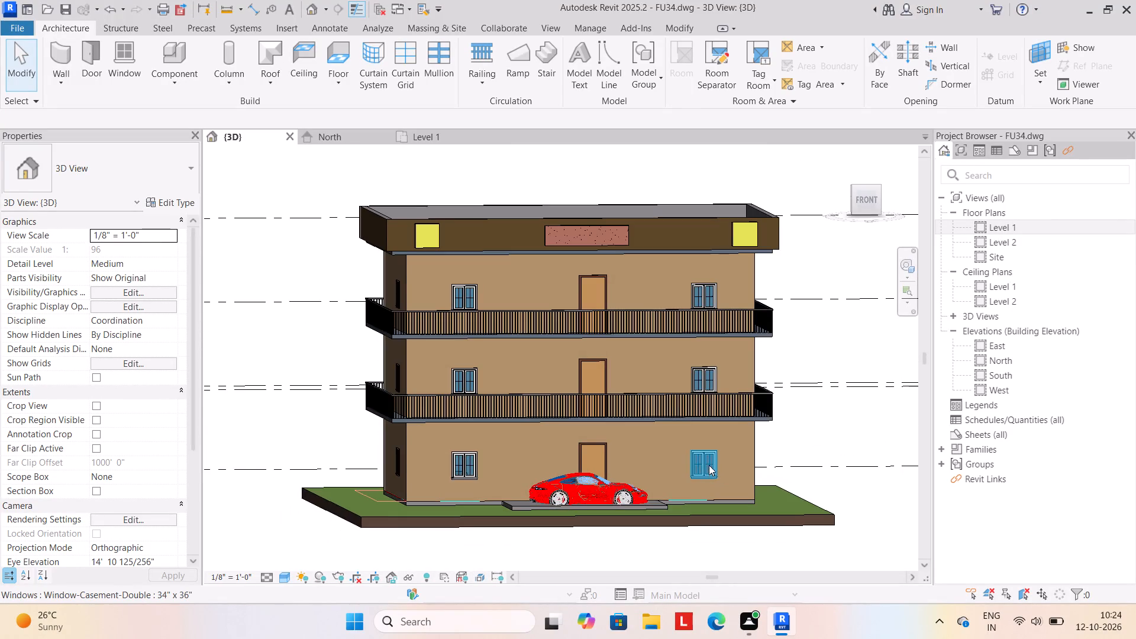
pyautogui.scroll(-1, 709, 465)
pyautogui.moveTo(709, 465); pyautogui.dragTo(696, 447, button='middle')
pyautogui.keyDown('shift'); pyautogui.middleClick(703, 467); pyautogui.keyUp('shift')
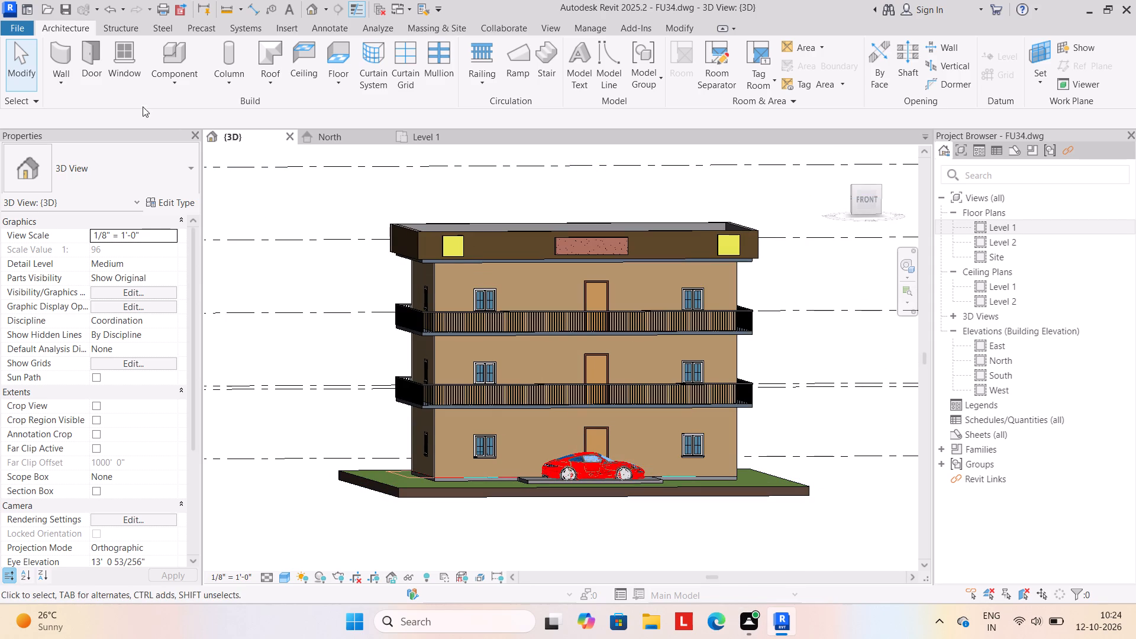
# Save the model as a Revit project file named FU34.dwg.rvt on the Desktop.
pyautogui.click(17, 25)
pyautogui.click(54, 213)
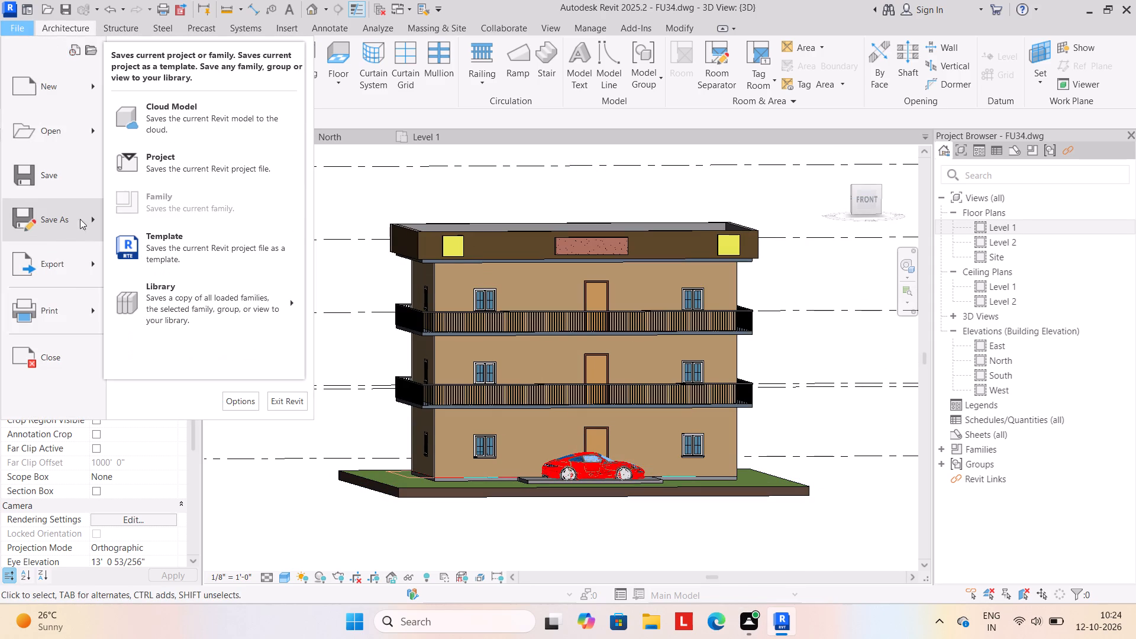
pyautogui.click(185, 172)
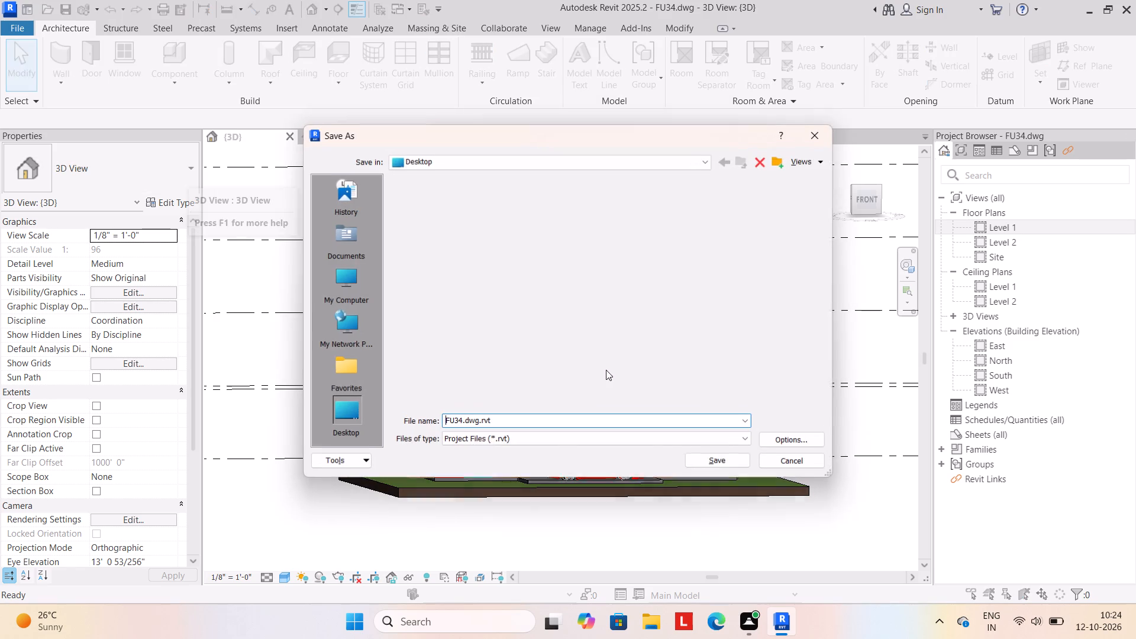
pyautogui.click(715, 463)
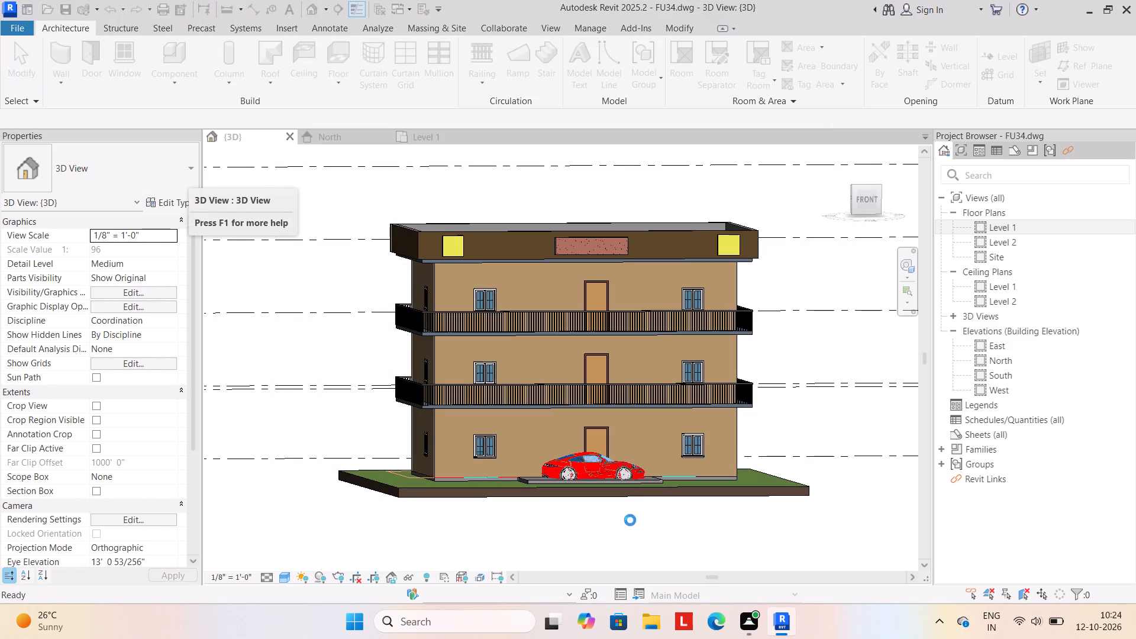